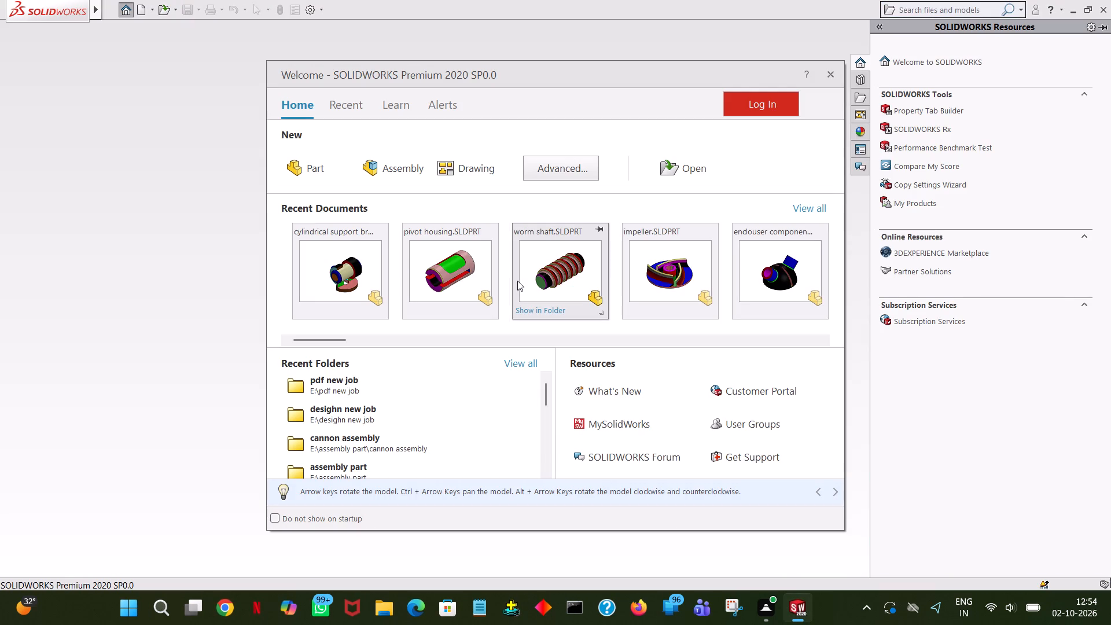
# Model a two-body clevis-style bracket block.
# Create a new part document.
pyautogui.click(313, 170)
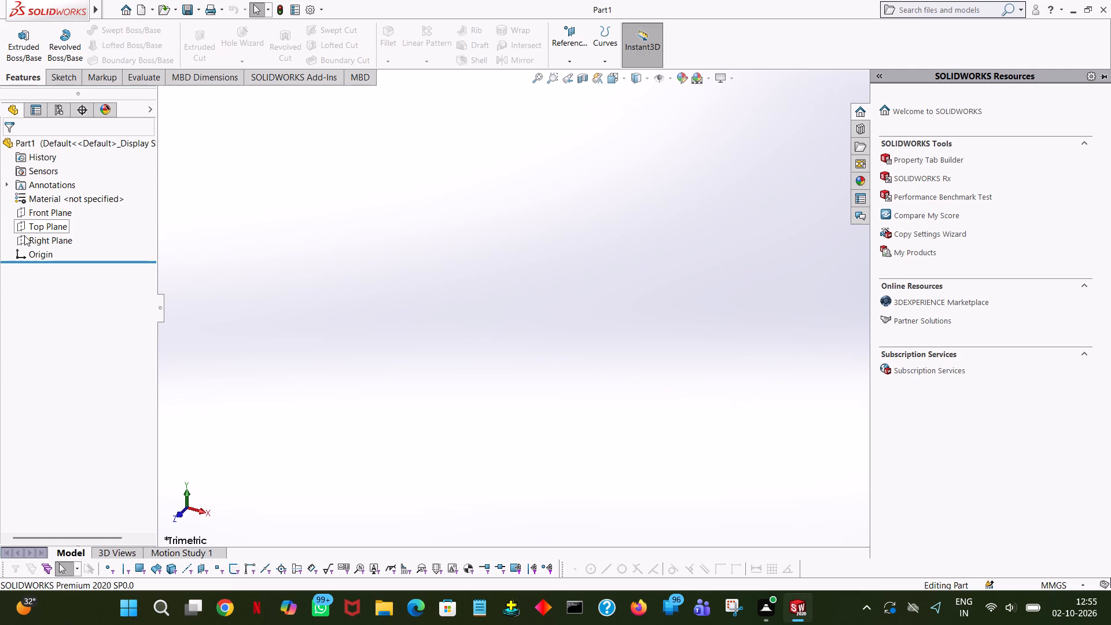
# Select the Top Plane of the new part and bring up its available operations.
pyautogui.click(64, 227)
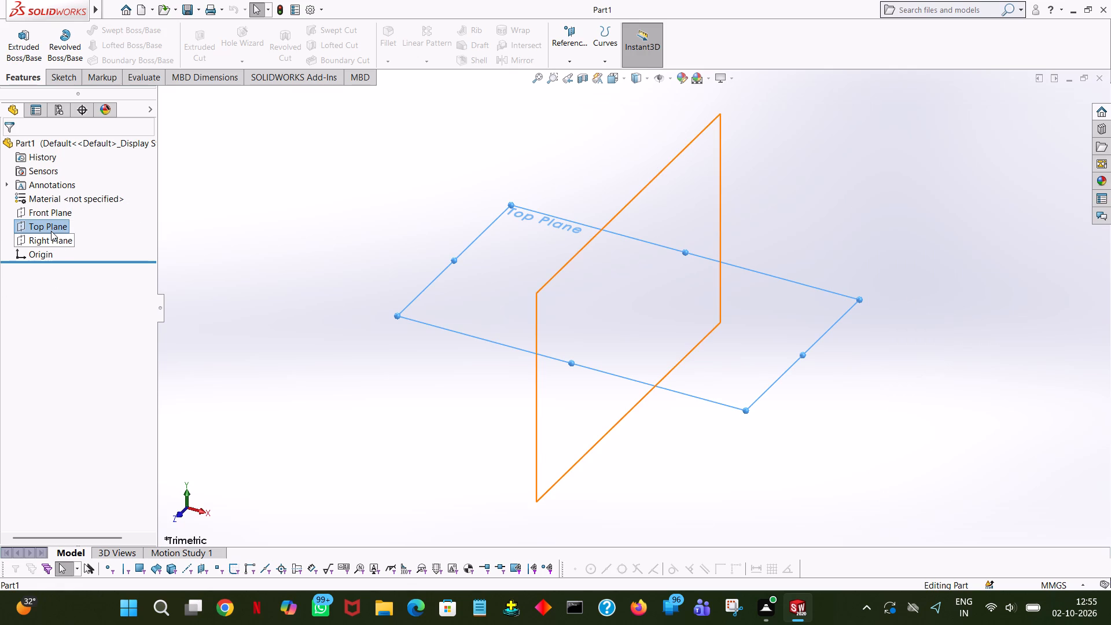
pyautogui.rightClick(51, 231)
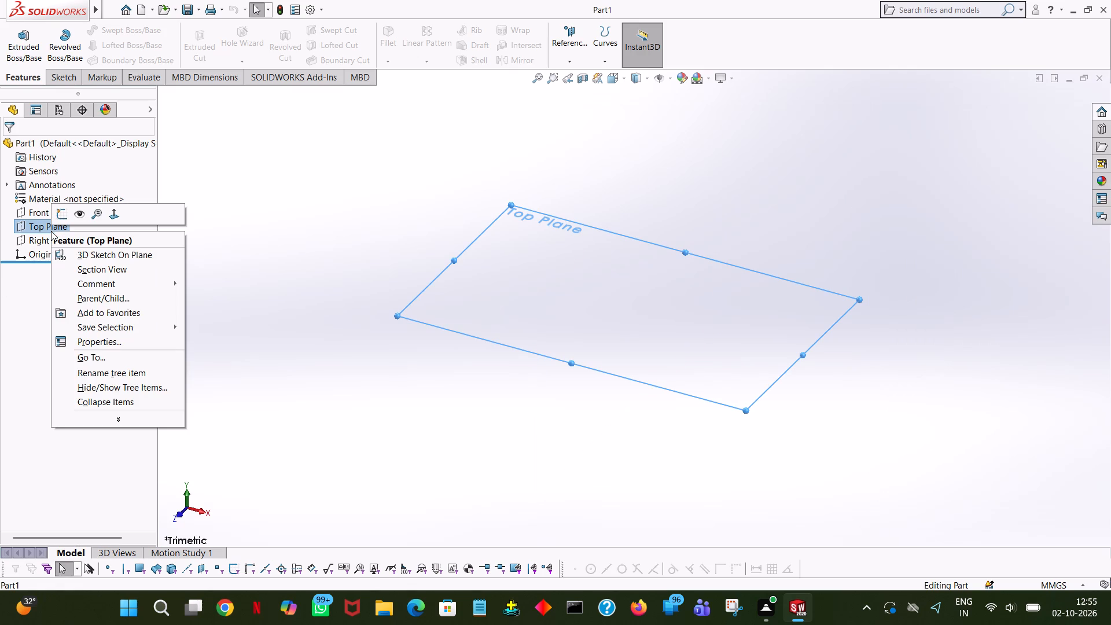
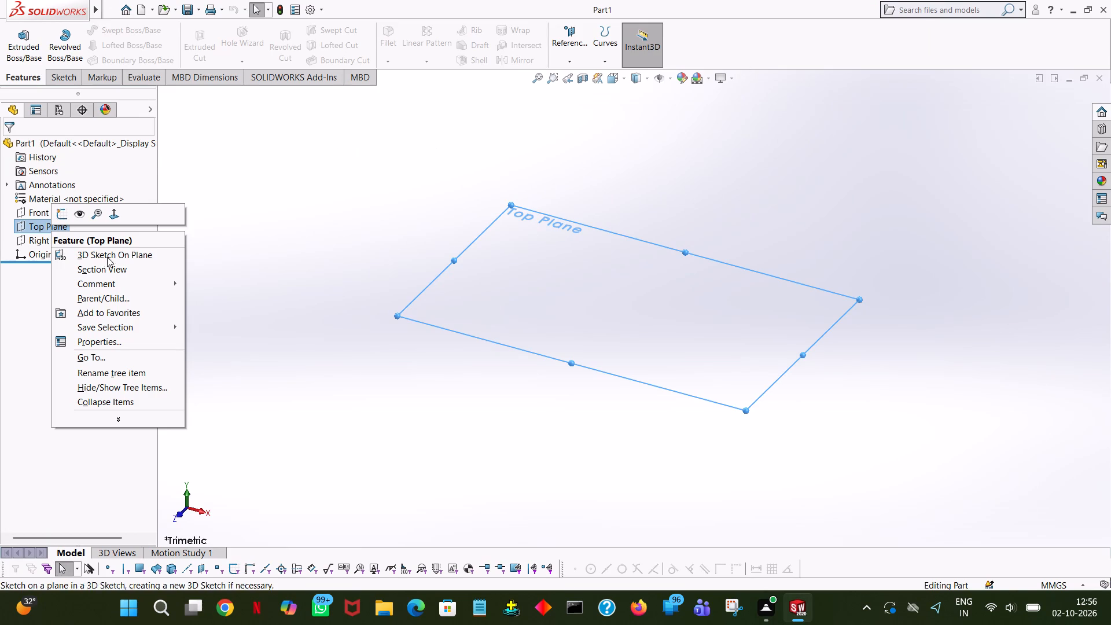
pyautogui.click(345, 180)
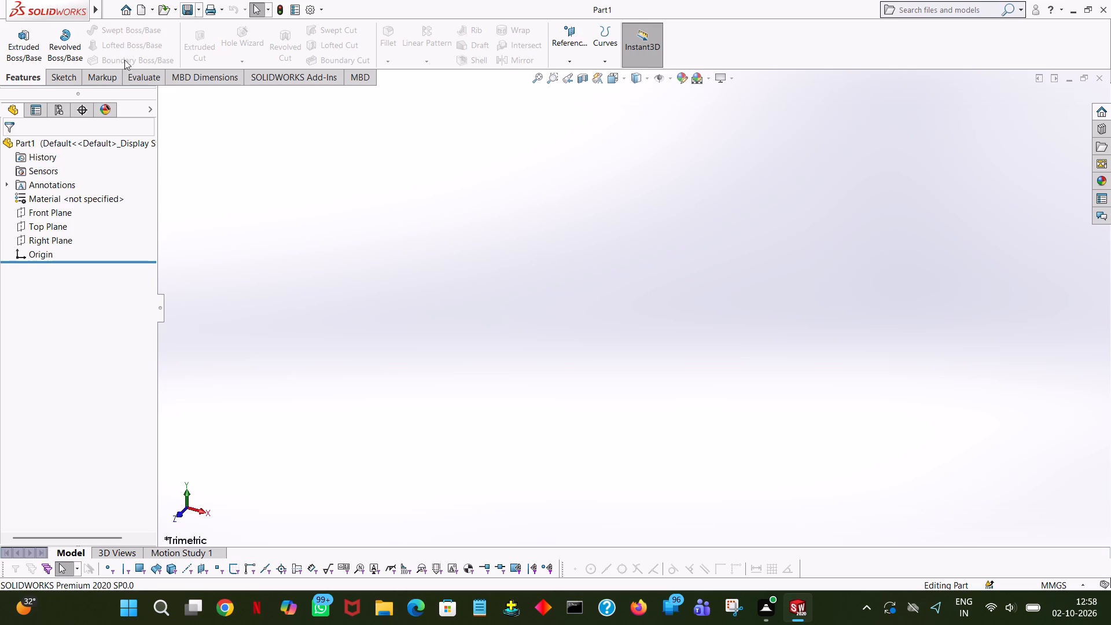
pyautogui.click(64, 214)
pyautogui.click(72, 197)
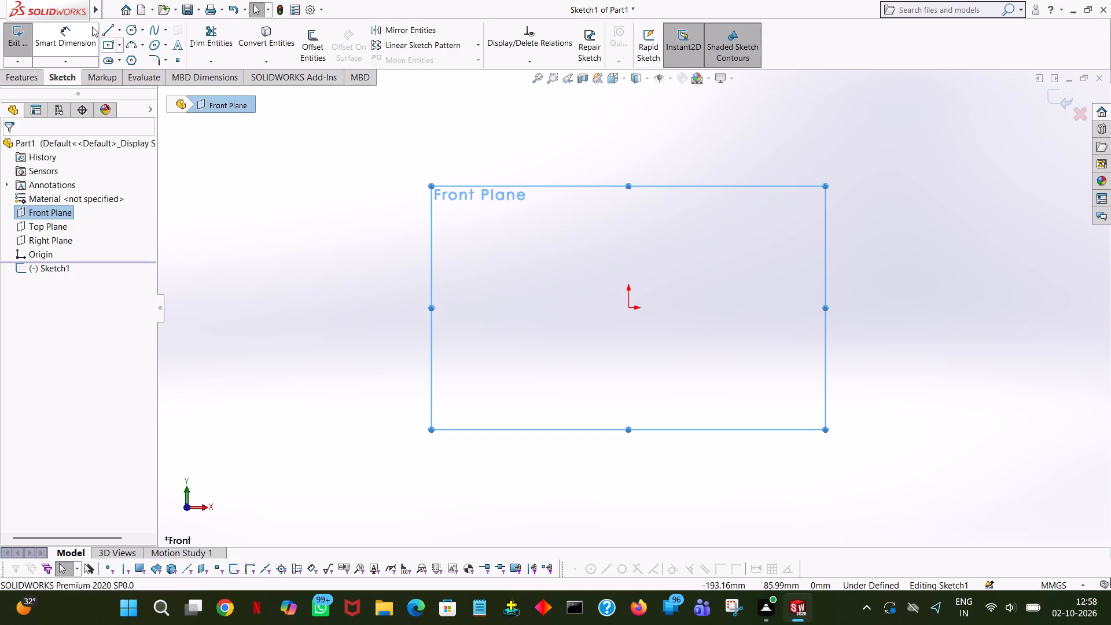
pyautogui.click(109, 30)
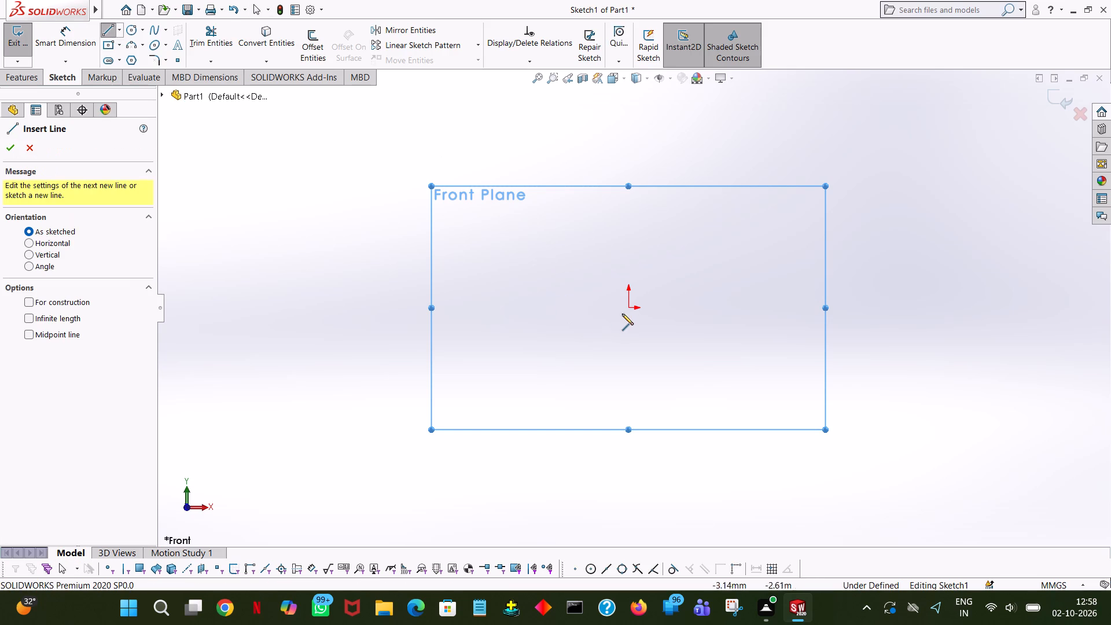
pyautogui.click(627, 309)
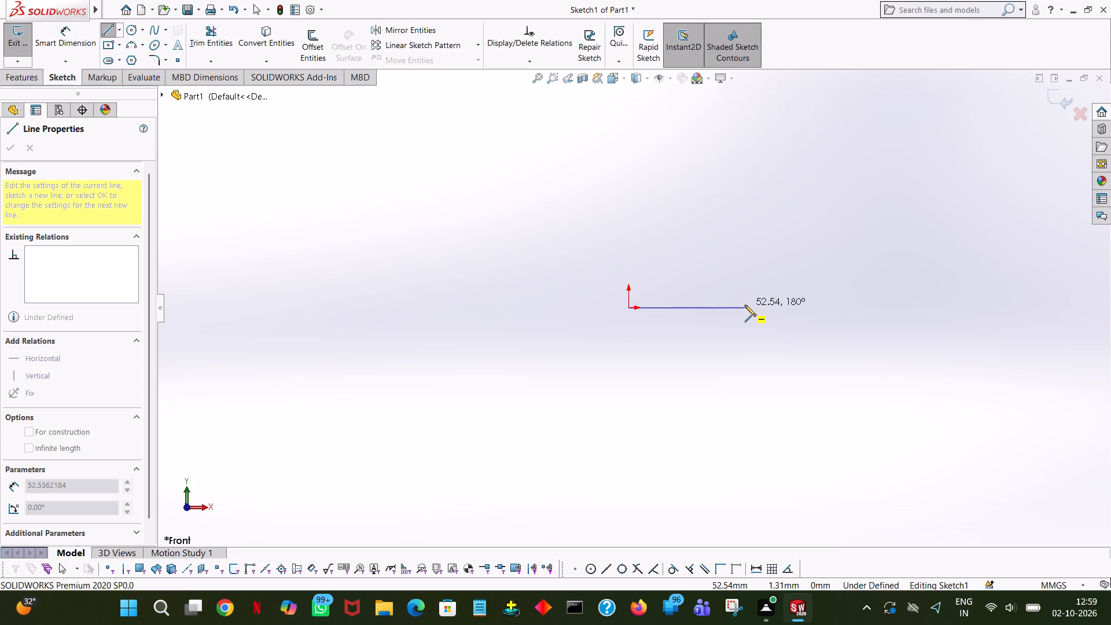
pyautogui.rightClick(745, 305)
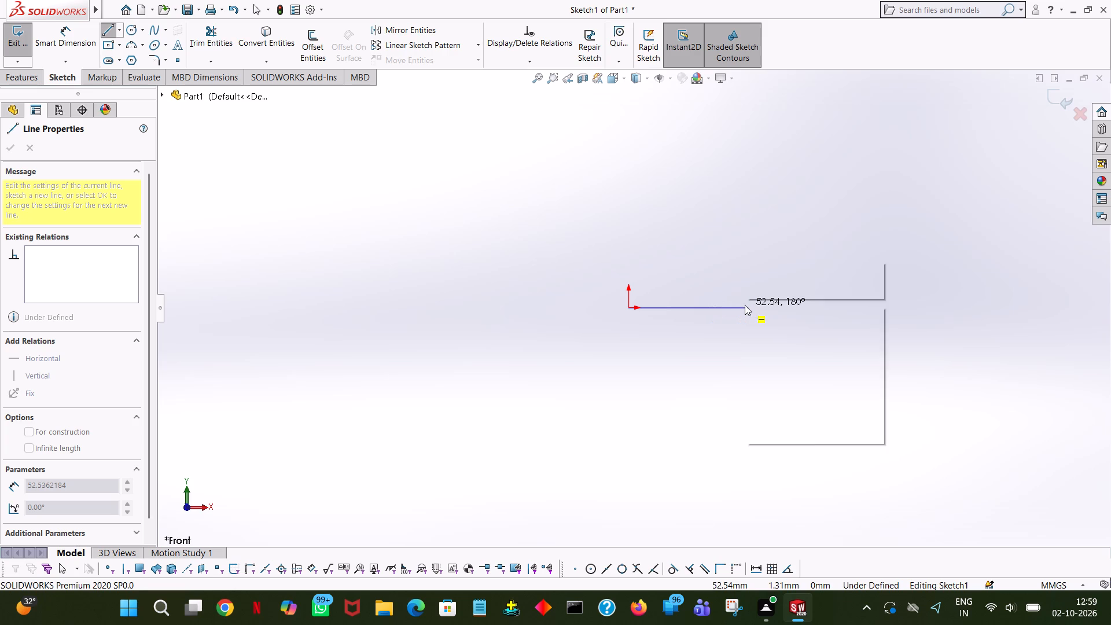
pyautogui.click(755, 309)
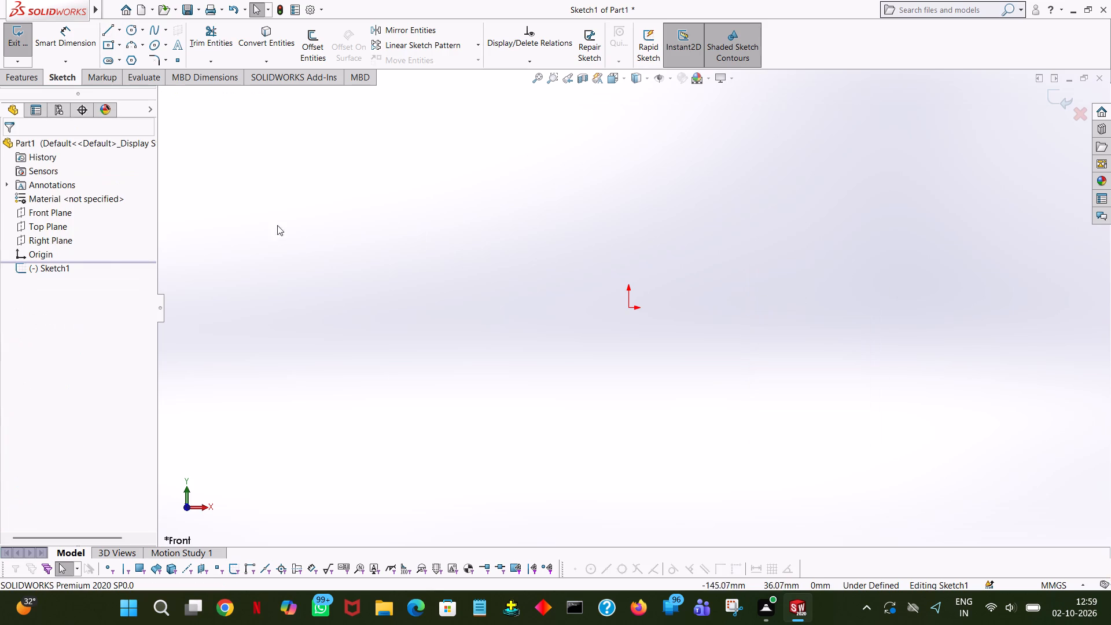
# Start a new sketch on the Right Plane.
pyautogui.click(58, 236)
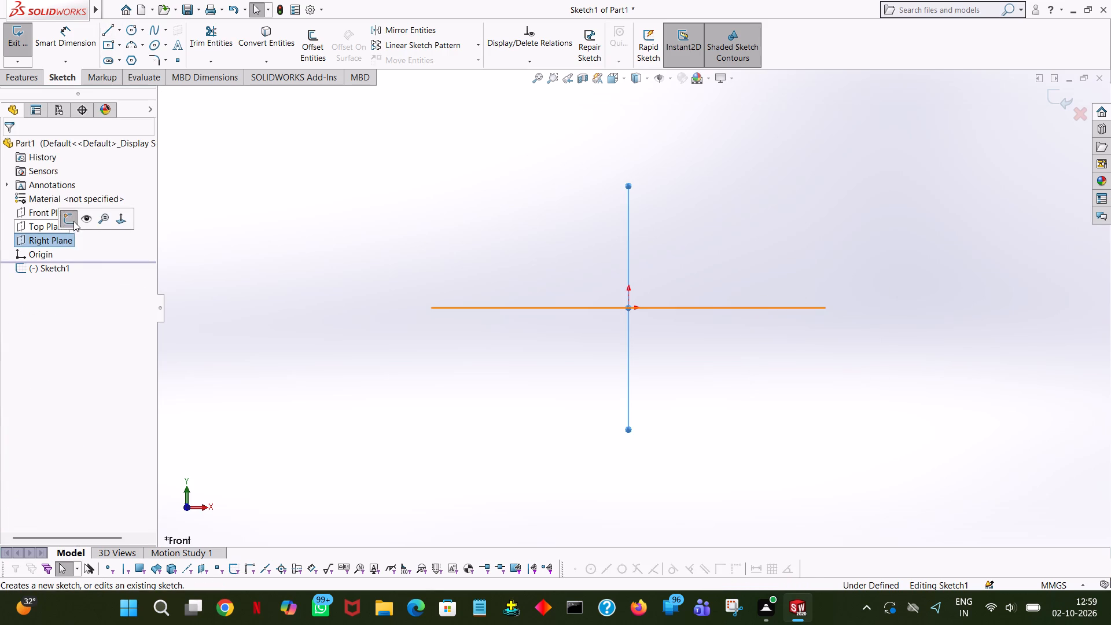
pyautogui.click(69, 220)
pyautogui.click(53, 236)
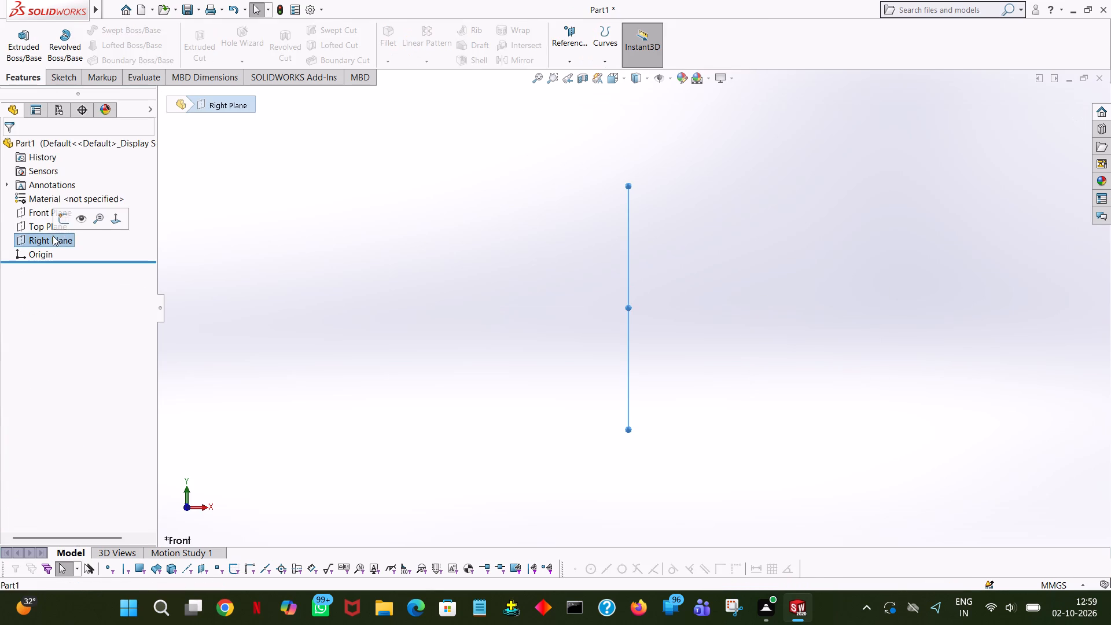
pyautogui.click(64, 217)
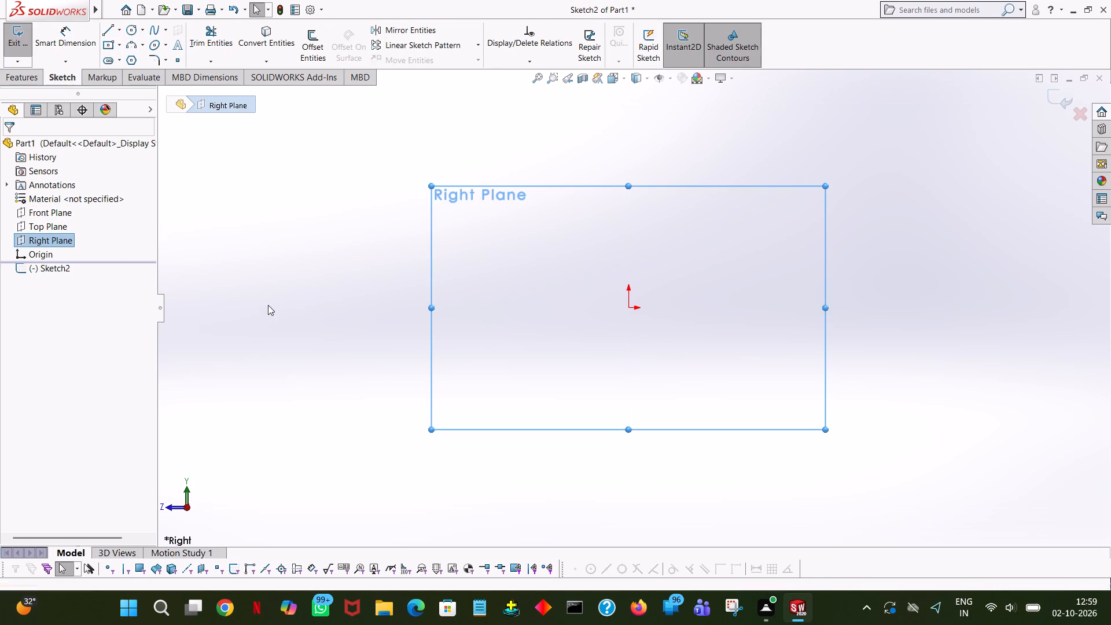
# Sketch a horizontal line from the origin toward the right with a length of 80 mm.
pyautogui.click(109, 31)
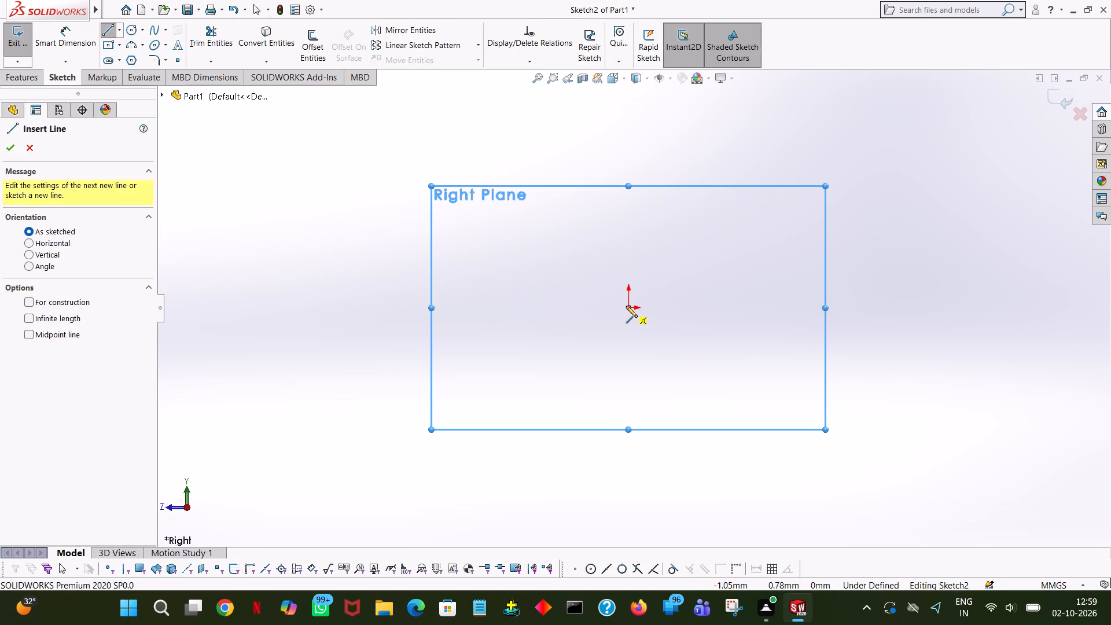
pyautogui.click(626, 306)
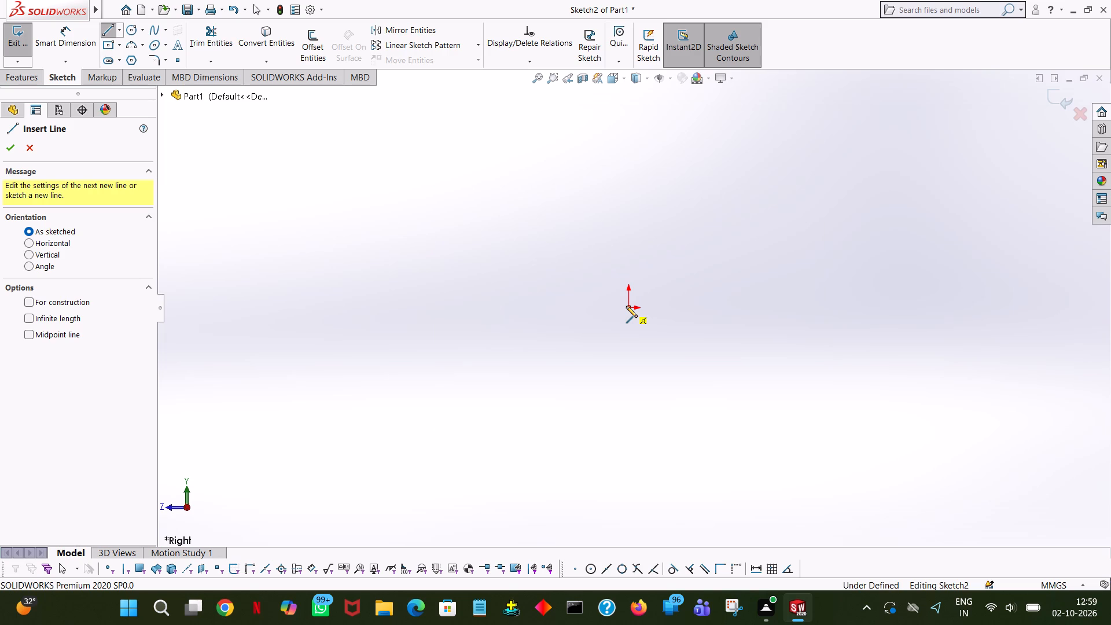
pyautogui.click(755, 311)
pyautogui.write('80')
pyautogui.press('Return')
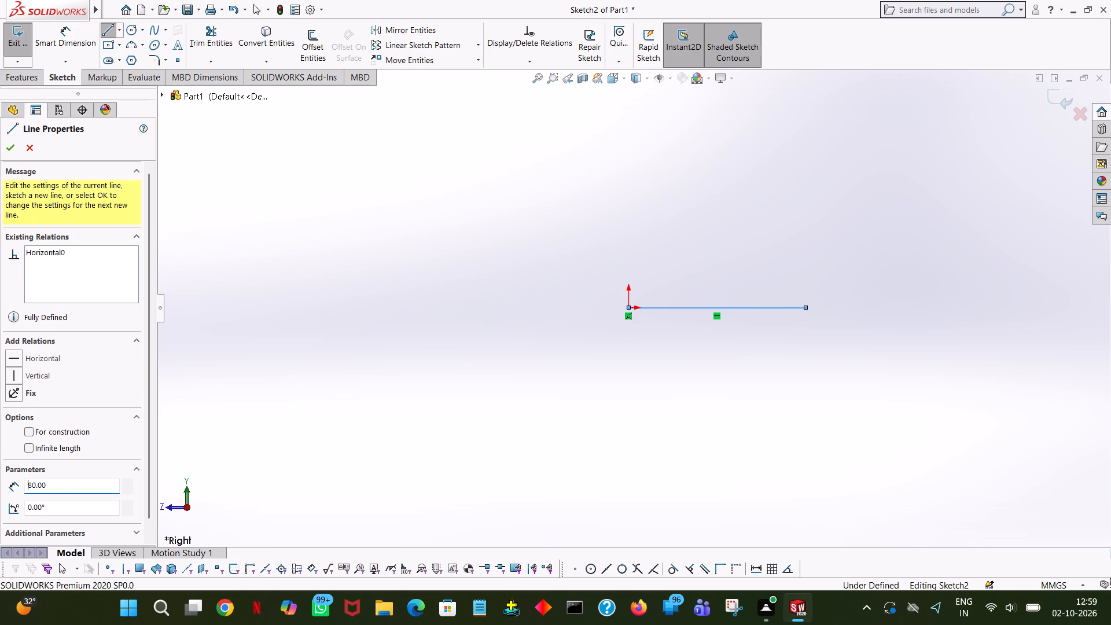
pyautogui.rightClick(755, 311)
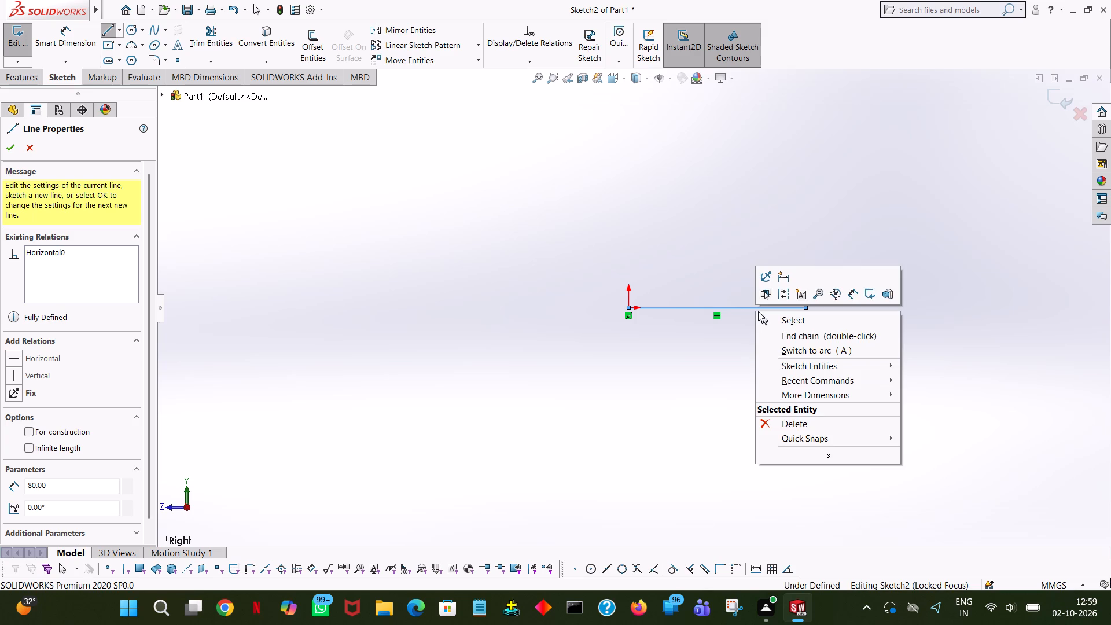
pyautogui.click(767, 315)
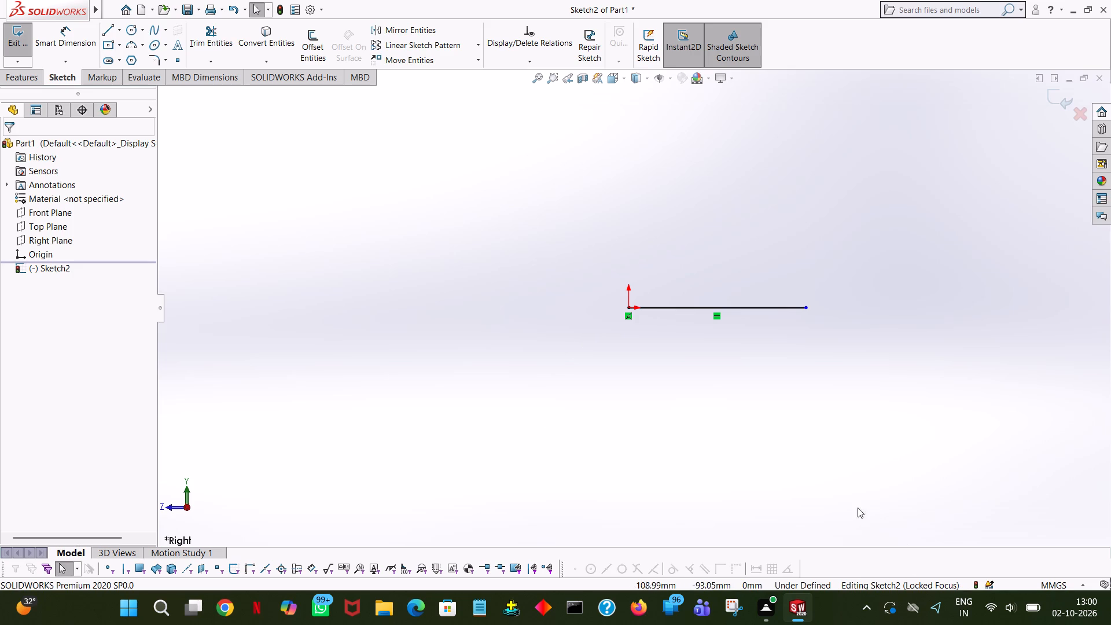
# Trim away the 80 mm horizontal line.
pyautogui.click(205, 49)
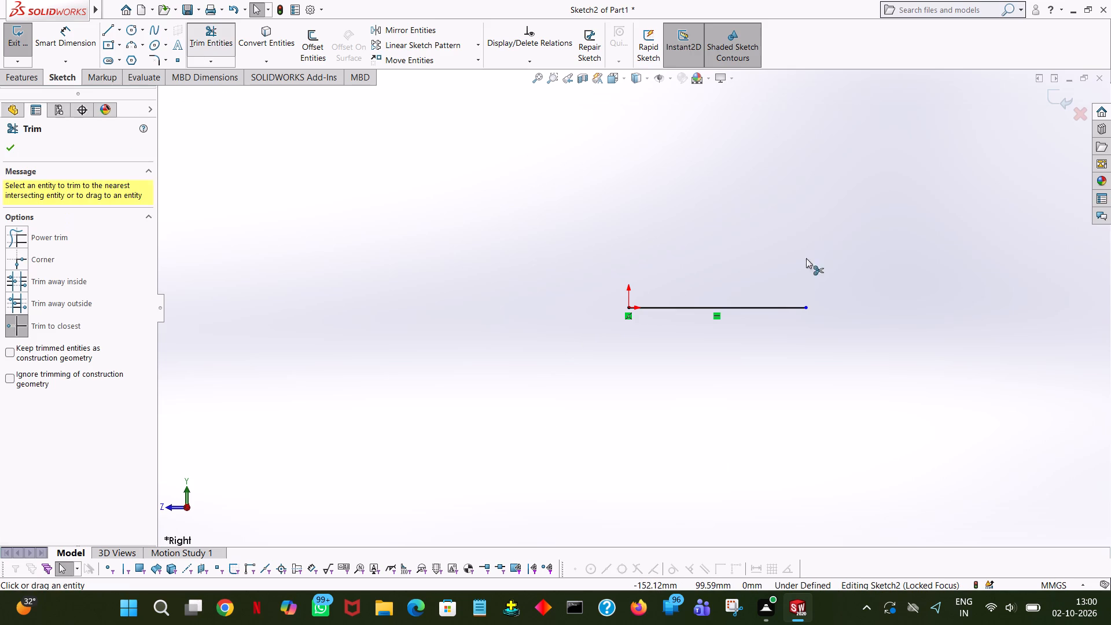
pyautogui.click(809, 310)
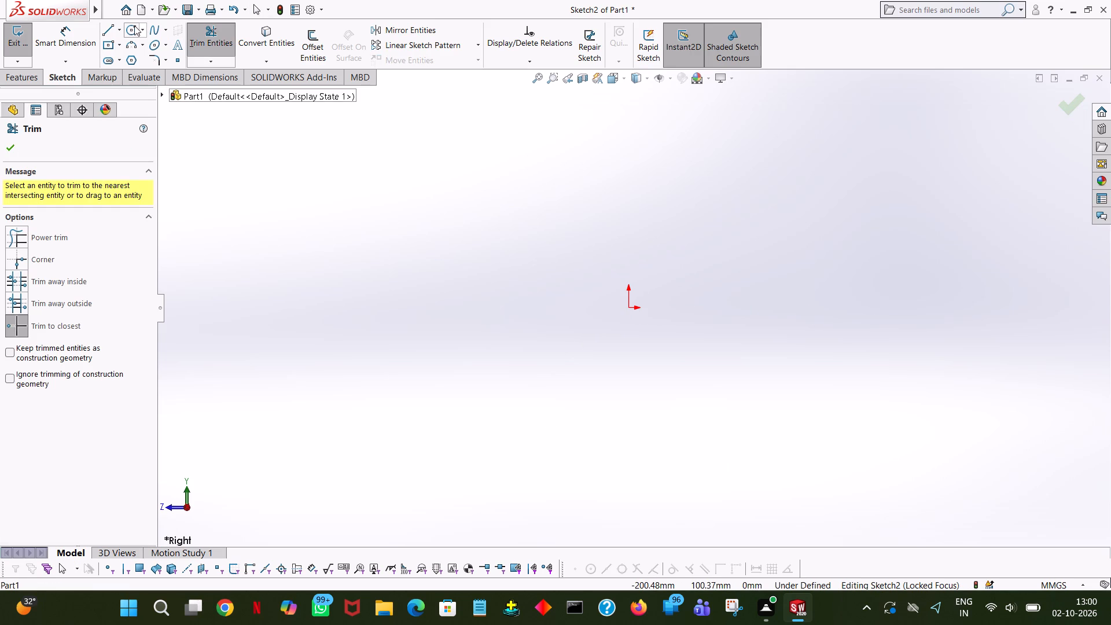
# Sketch a vertical line upward from the origin and set its length to 30 mm.
pyautogui.click(106, 31)
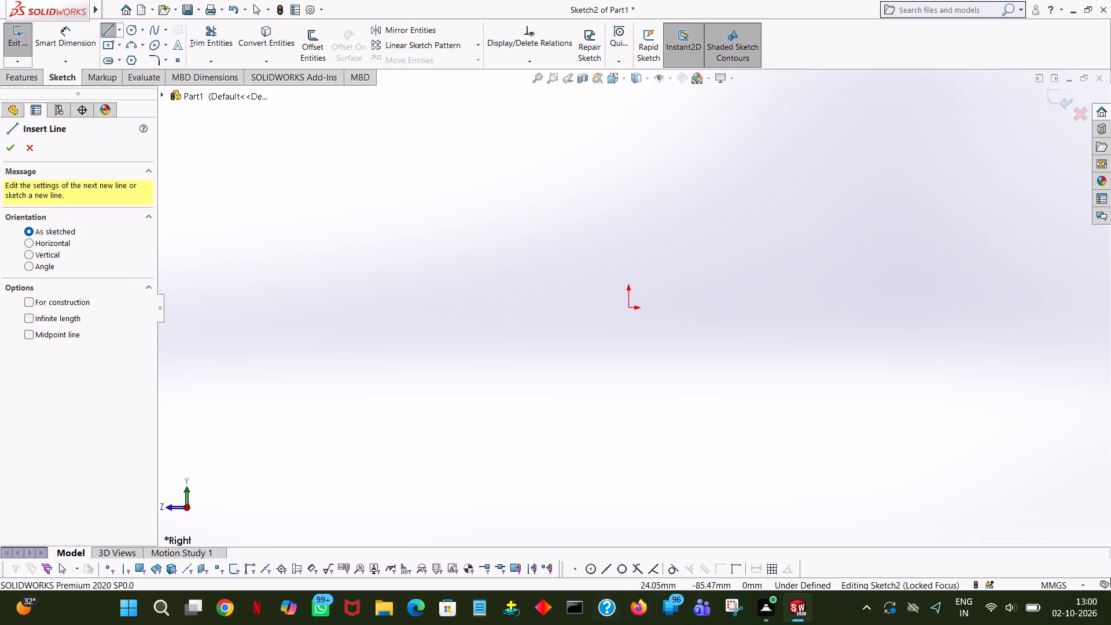
pyautogui.click(628, 308)
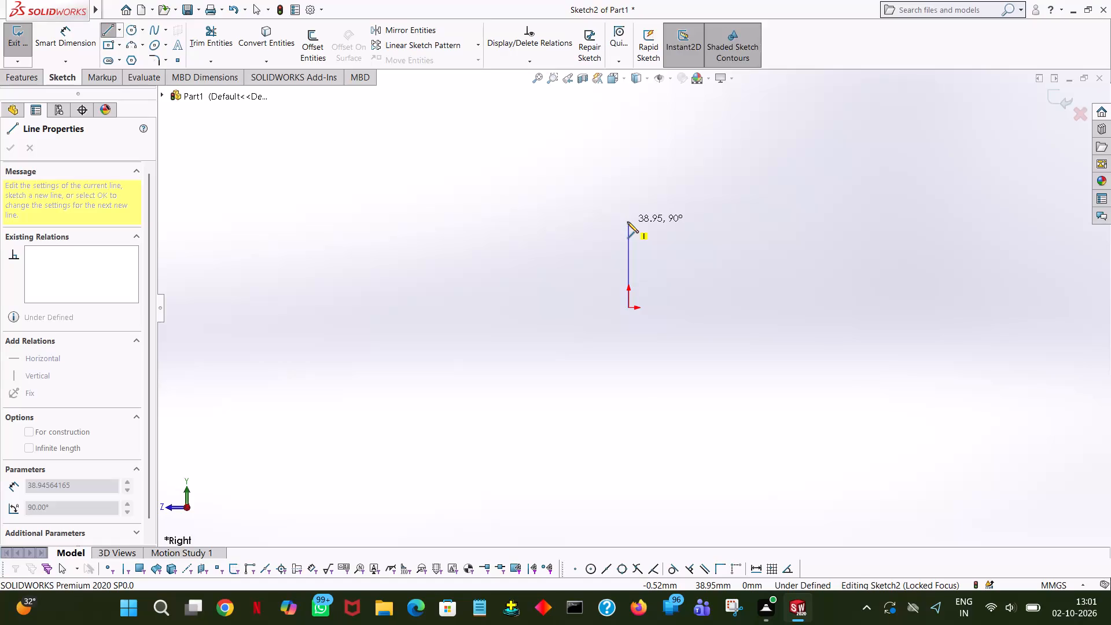
pyautogui.click(627, 222)
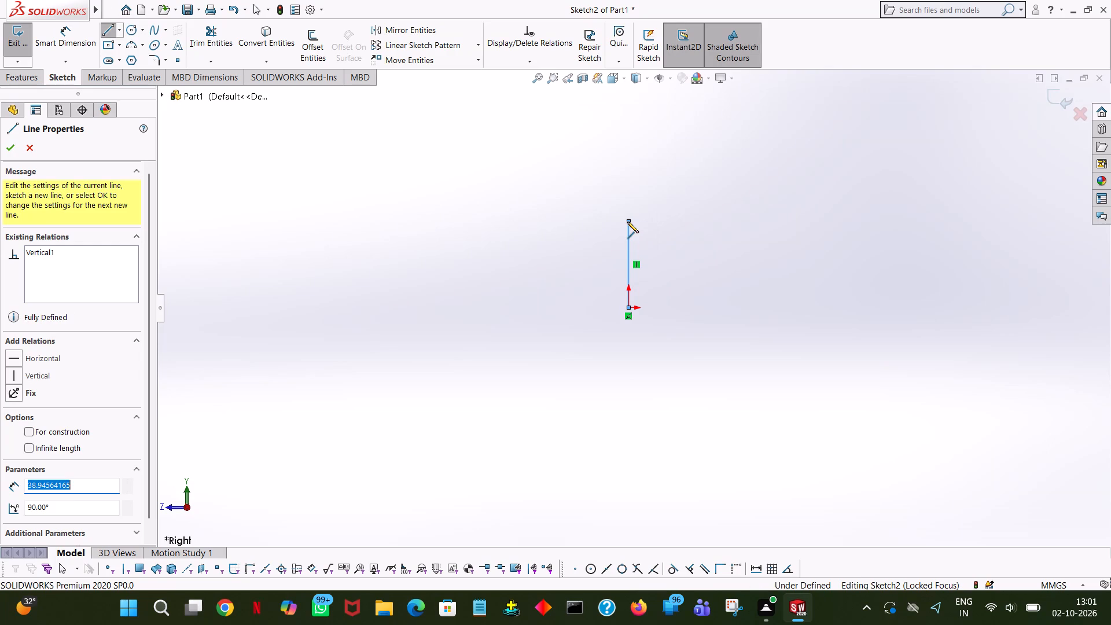
pyautogui.rightClick(763, 230)
pyautogui.click(783, 236)
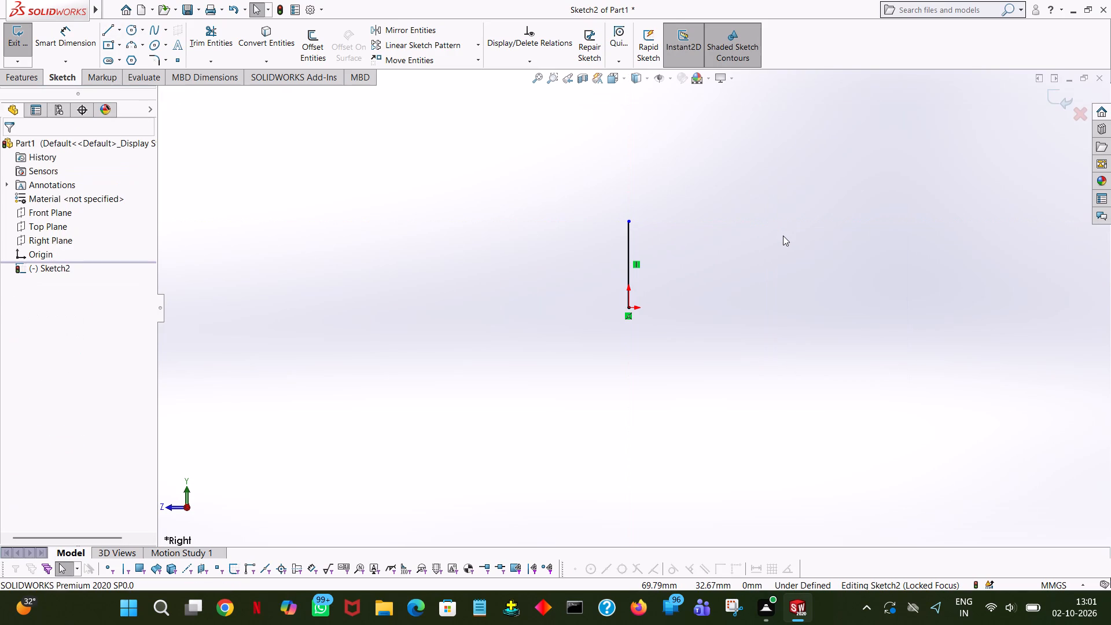
pyautogui.click(630, 255)
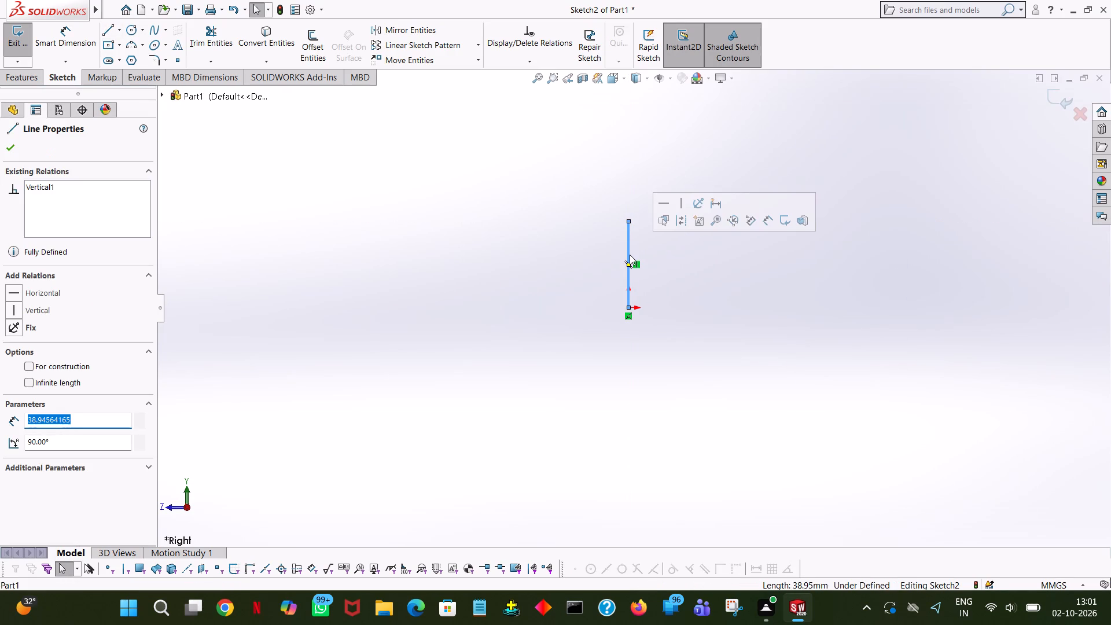
pyautogui.write('30')
pyautogui.press('Return')
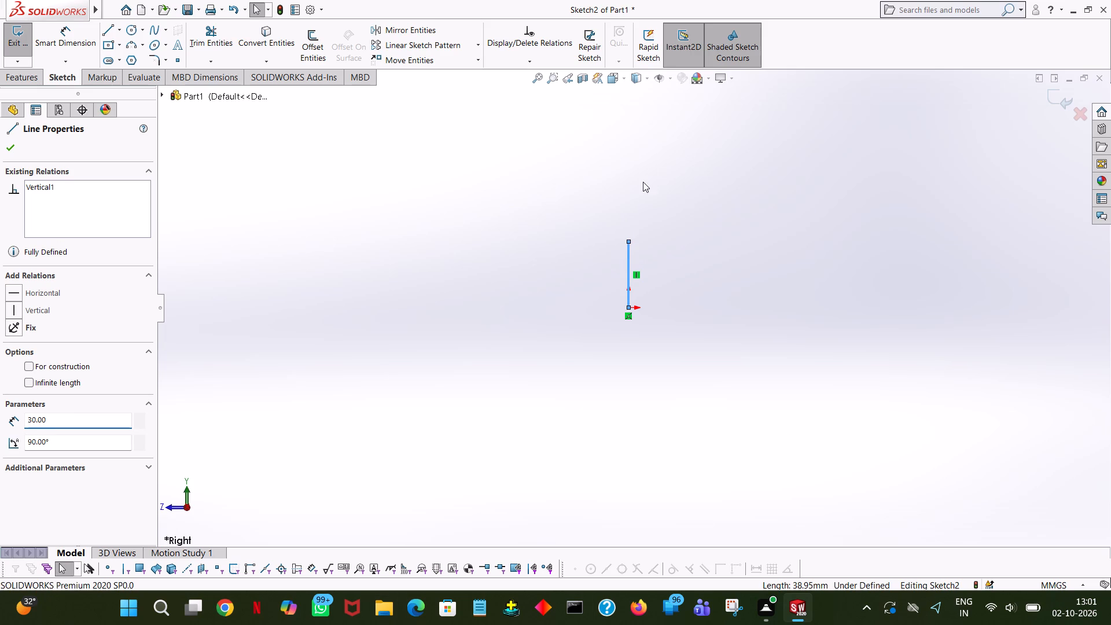
pyautogui.click(351, 230)
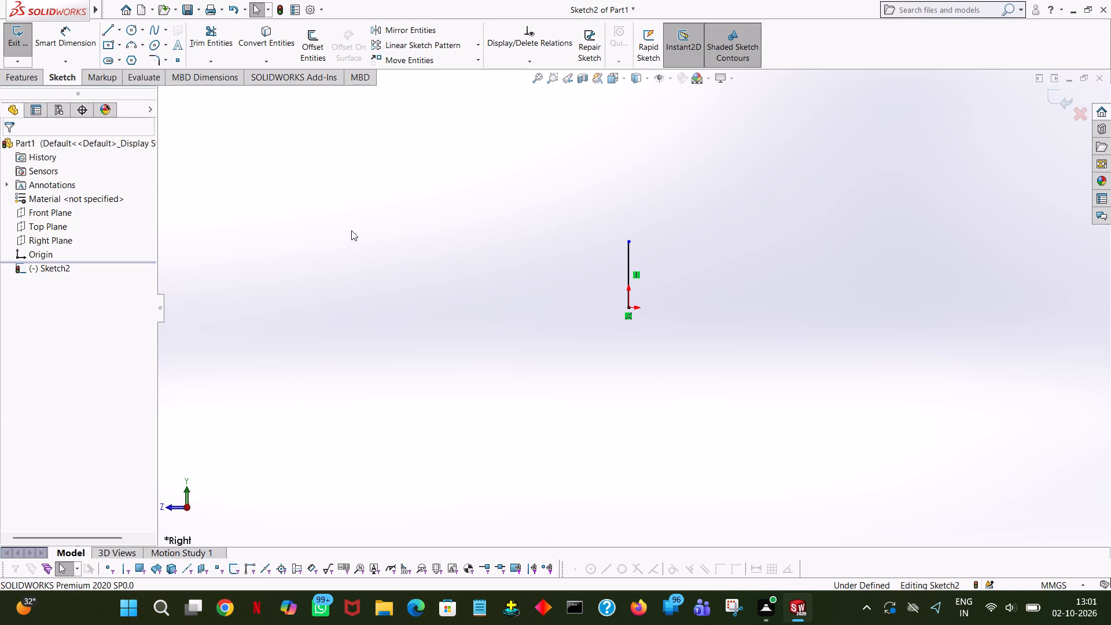
# Sketch a 20 mm vertical line down from the origin, continued by a 20 mm horizontal line to the right.
pyautogui.click(104, 27)
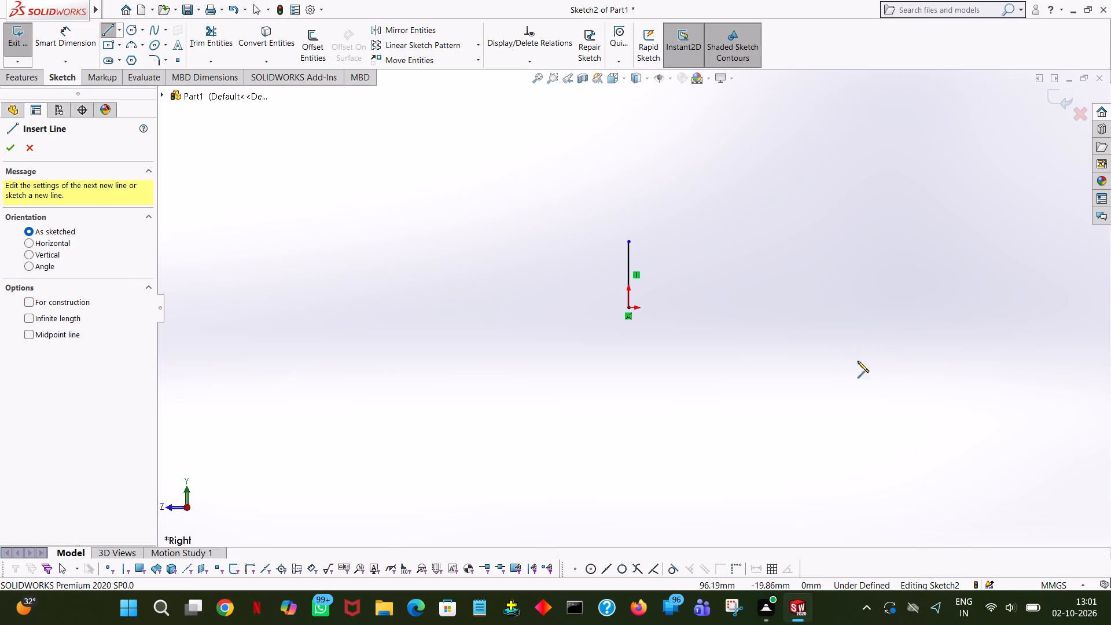
pyautogui.click(631, 308)
pyautogui.click(628, 346)
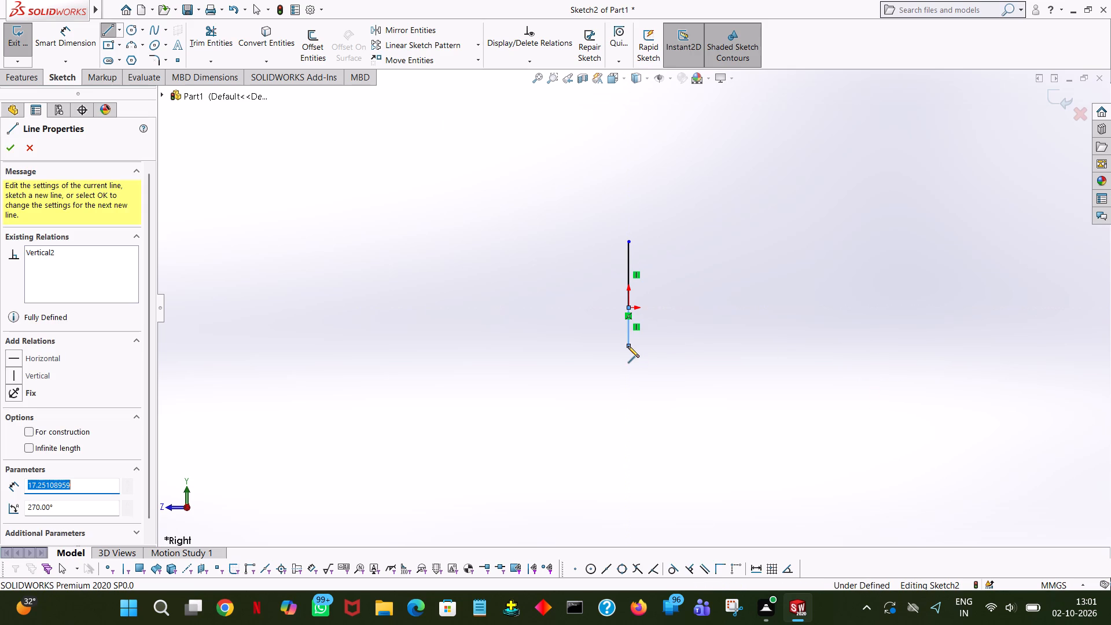
pyautogui.write('20')
pyautogui.press('Return')
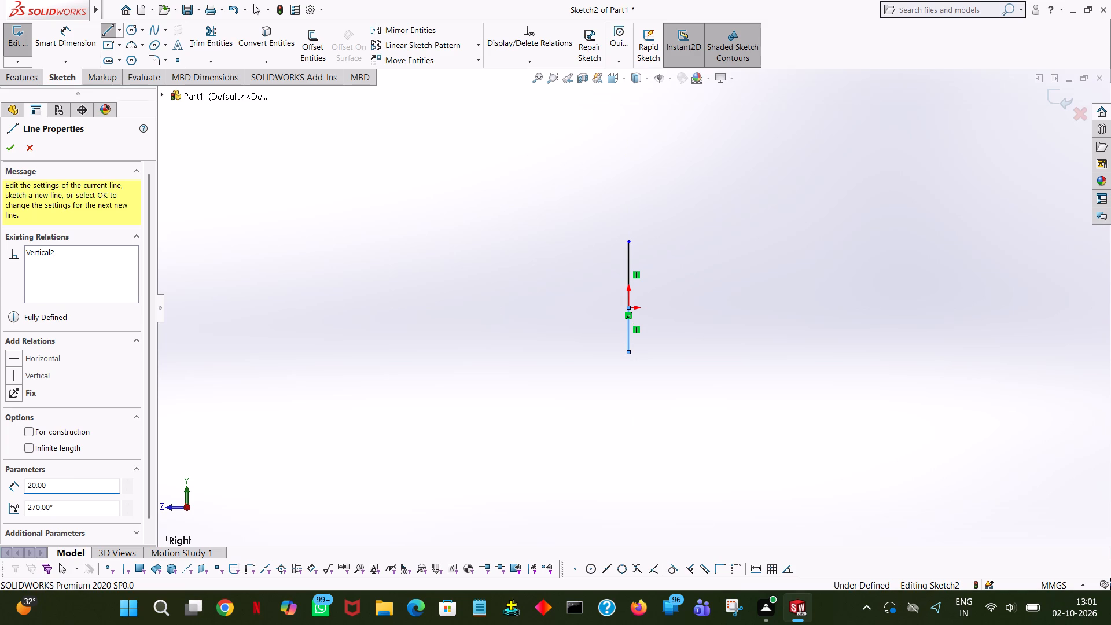
pyautogui.click(696, 352)
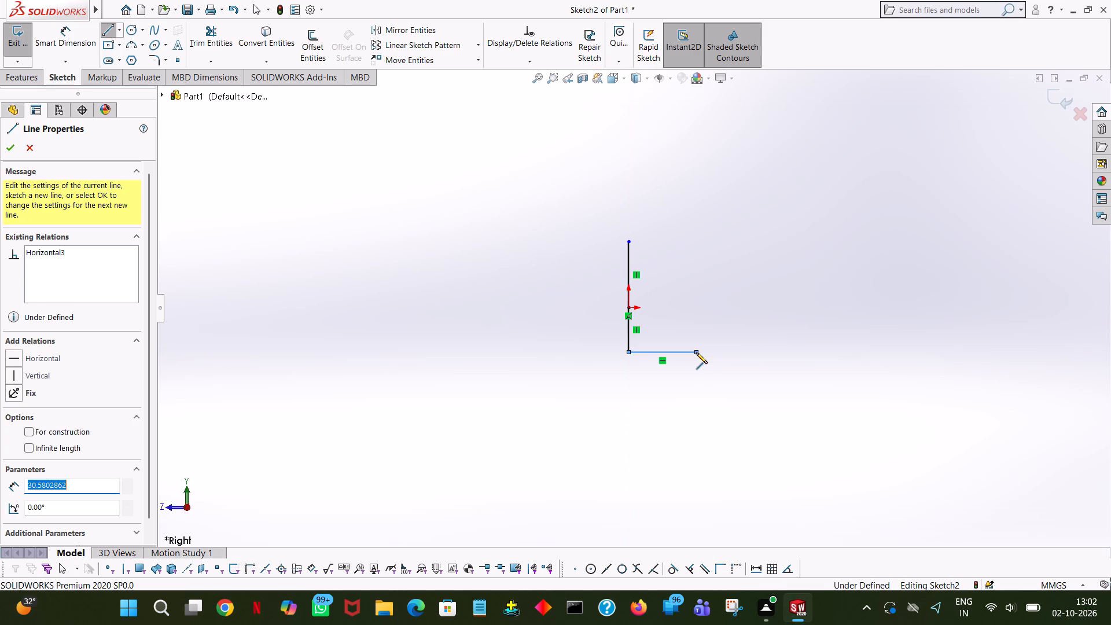
pyautogui.write('20')
pyautogui.press('Return')
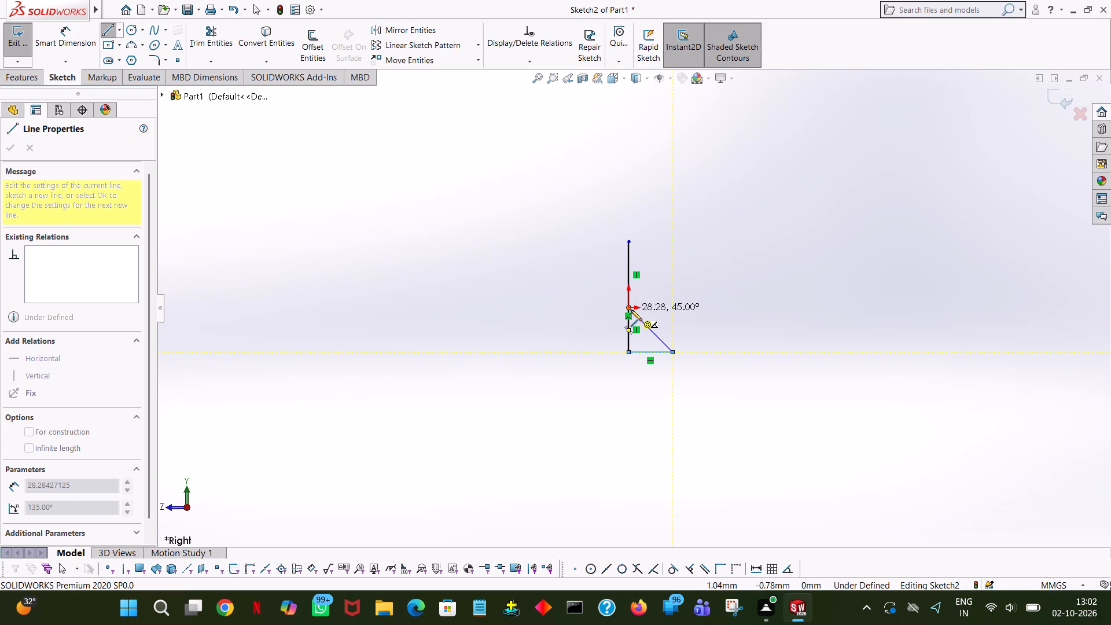
pyautogui.rightClick(676, 321)
pyautogui.click(718, 337)
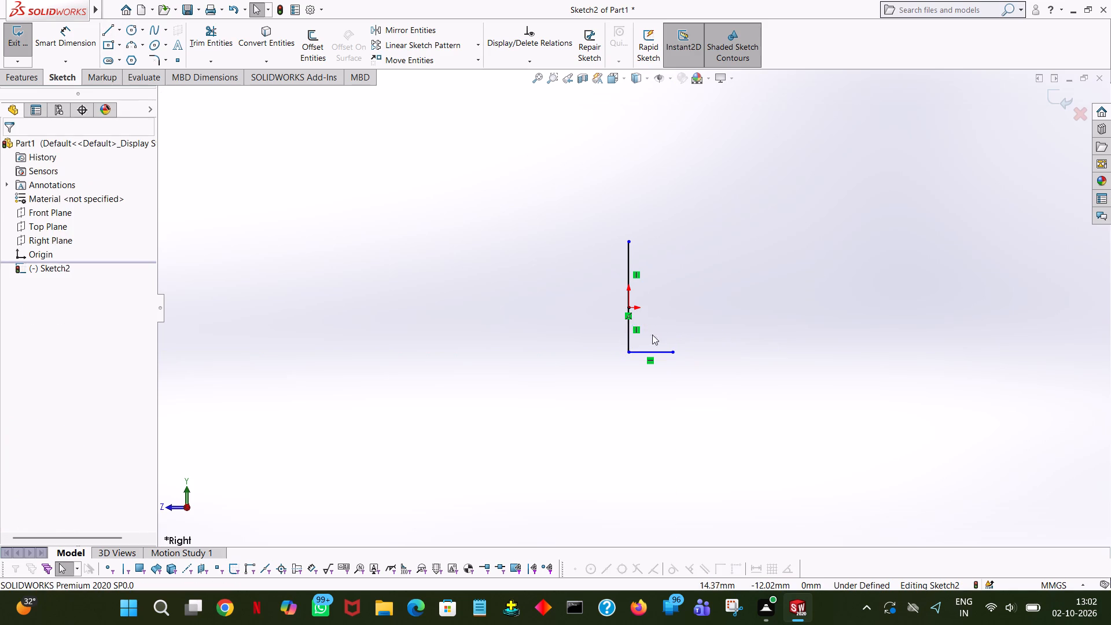
pyautogui.click(629, 340)
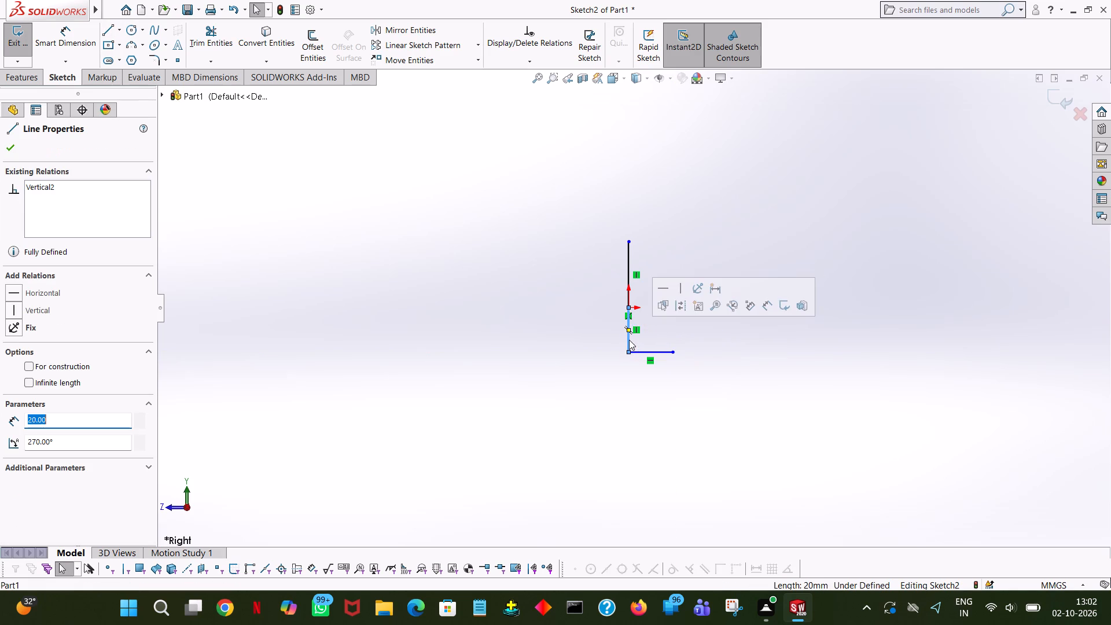
pyautogui.click(494, 340)
# Sketch a diagonal line from the origin to the free end of the lower horizontal line, closing a triangle.
pyautogui.click(106, 32)
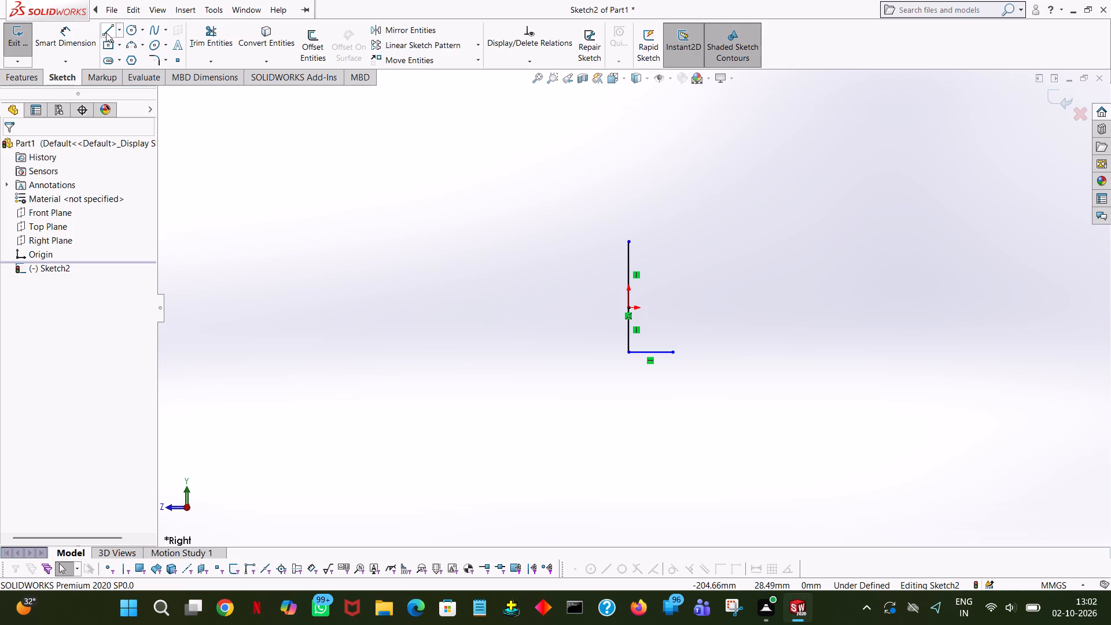
pyautogui.click(628, 309)
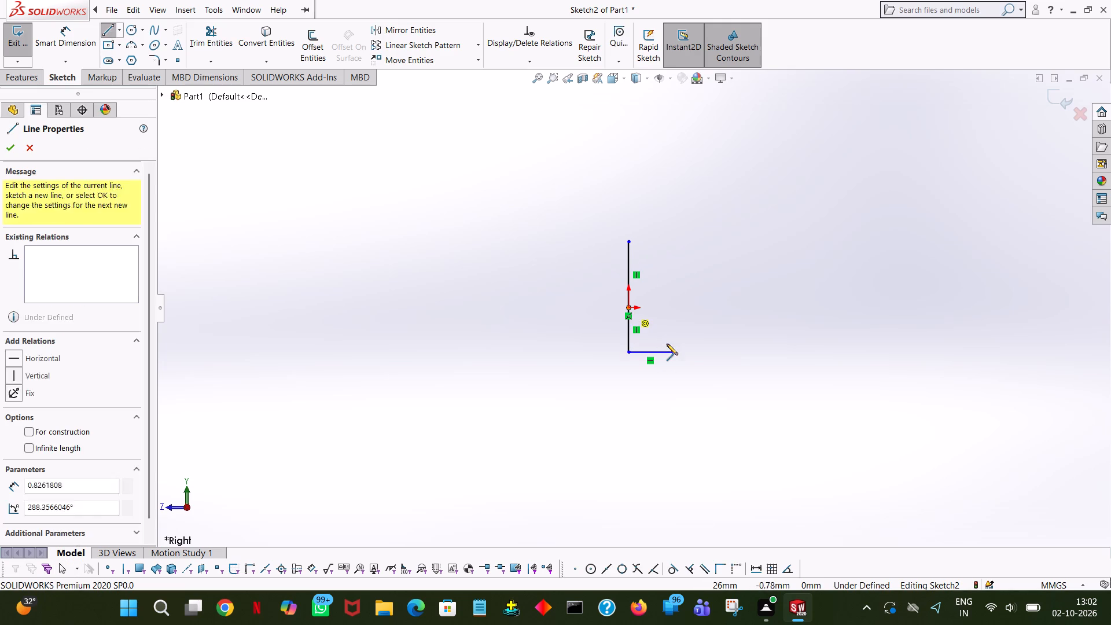
pyautogui.click(674, 353)
pyautogui.rightClick(672, 350)
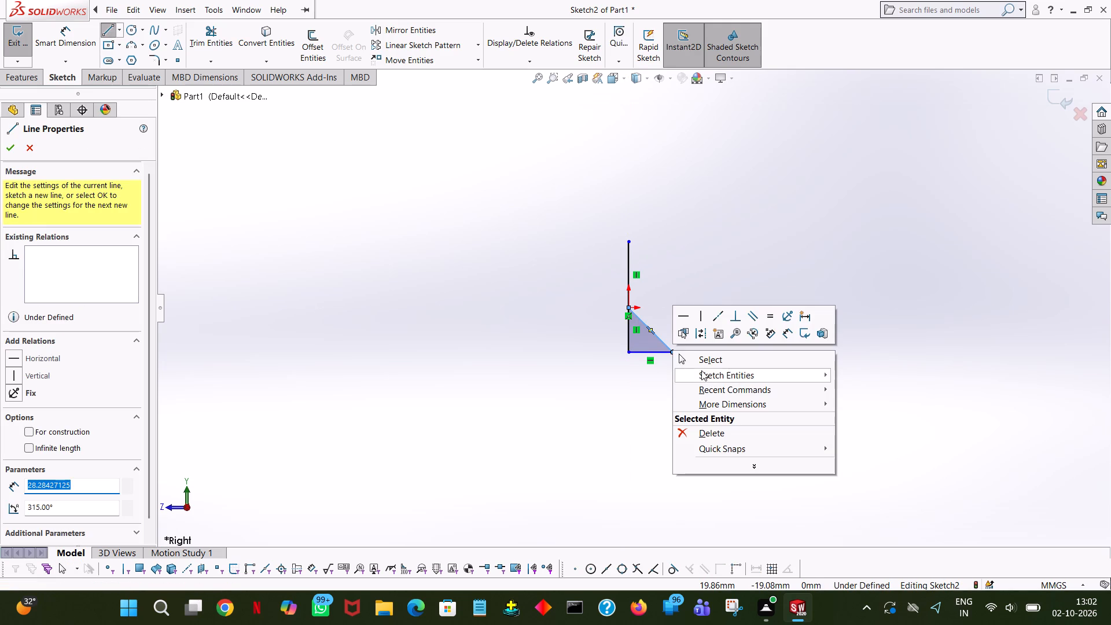
pyautogui.click(697, 361)
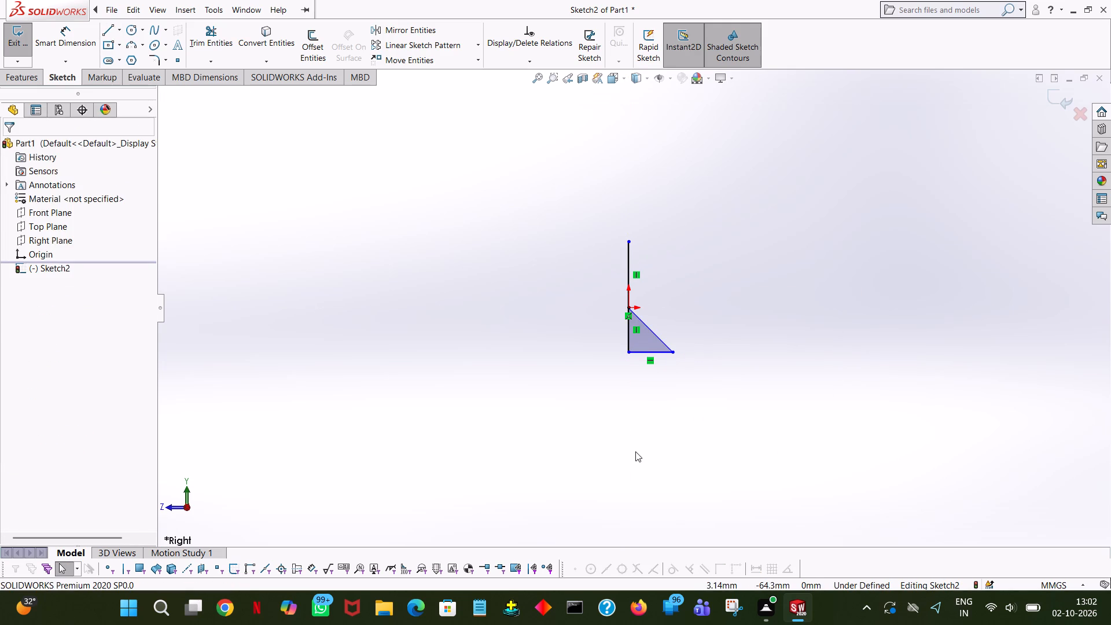
# Trim away the triangle's vertical line below the origin and its lower horizontal line, keeping the diagonal.
pyautogui.click(192, 30)
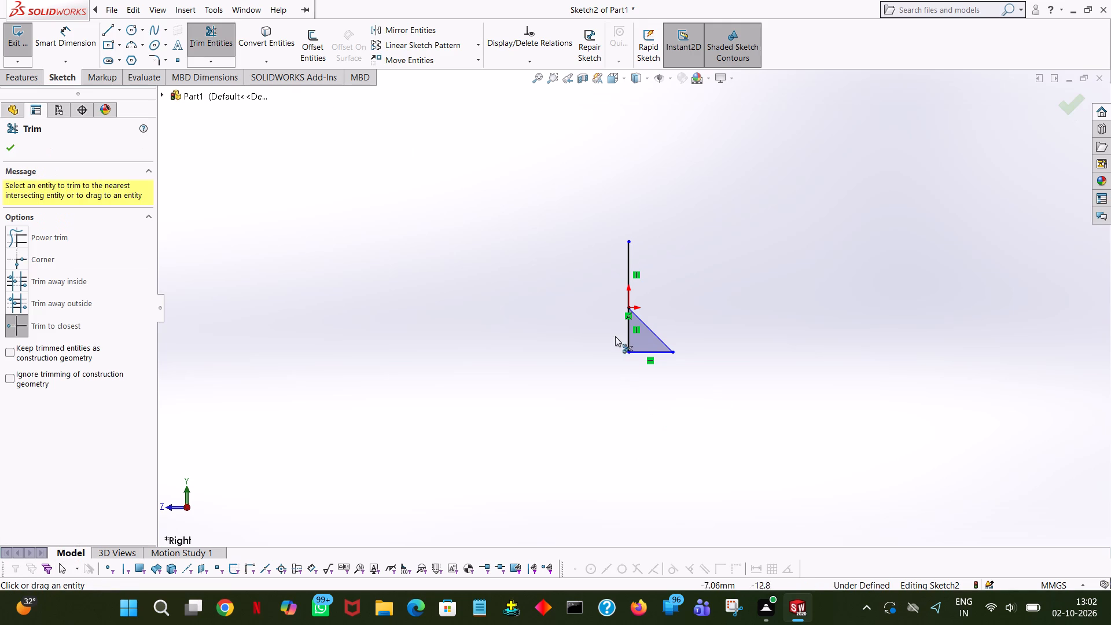
pyautogui.click(630, 340)
pyautogui.click(632, 349)
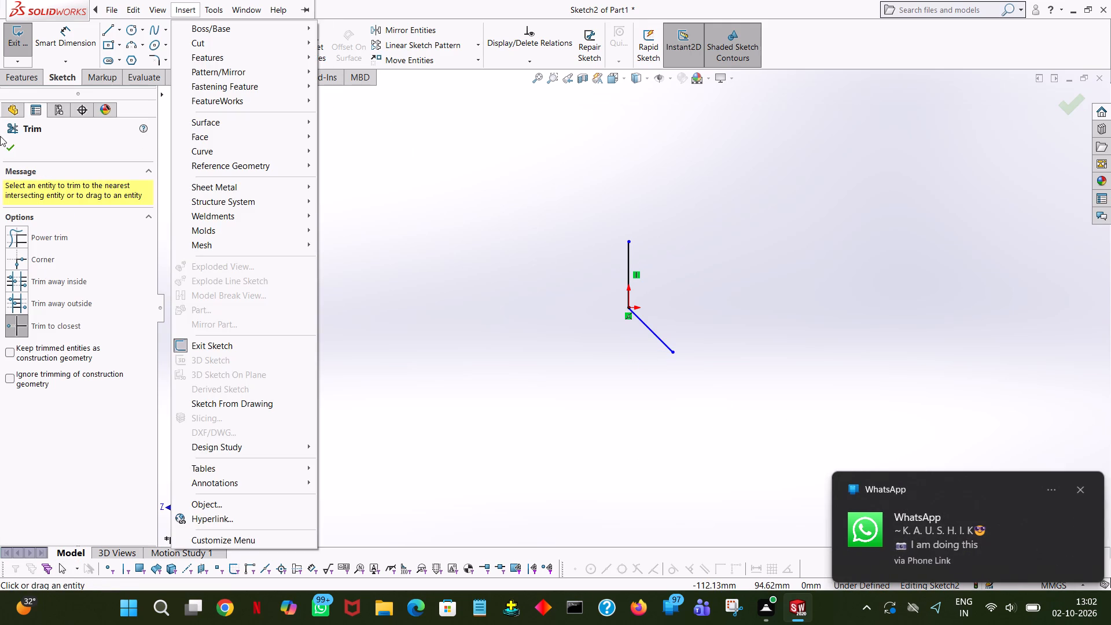
pyautogui.click(13, 149)
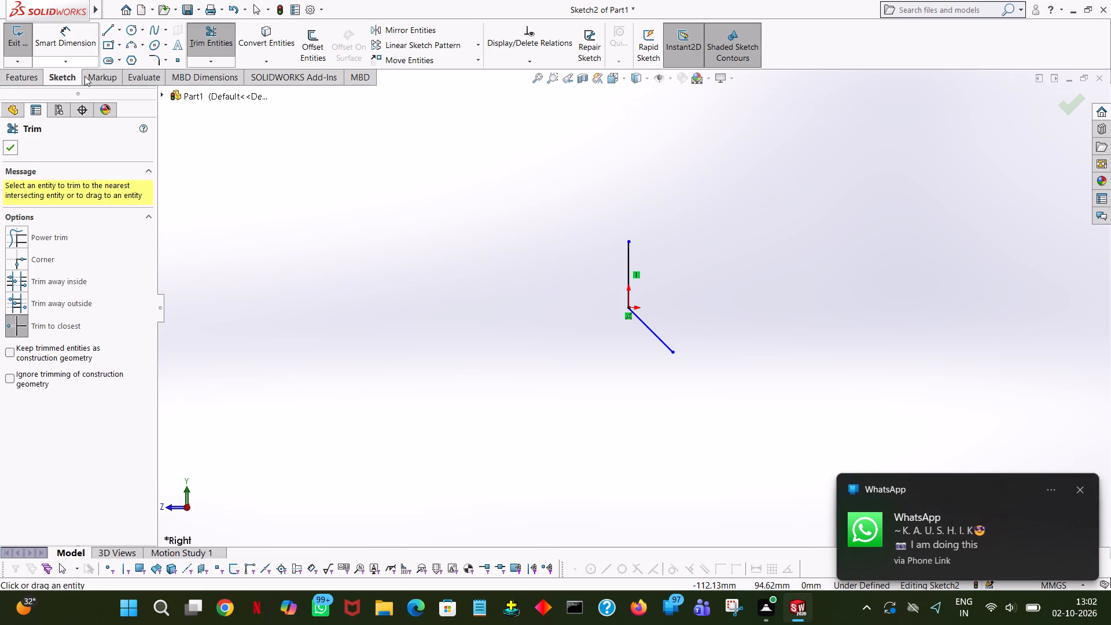
pyautogui.click(14, 151)
# Sketch a 60 mm horizontal line rightward from the diagonal's lower end, continued by an 18 mm vertical line upward.
pyautogui.click(113, 31)
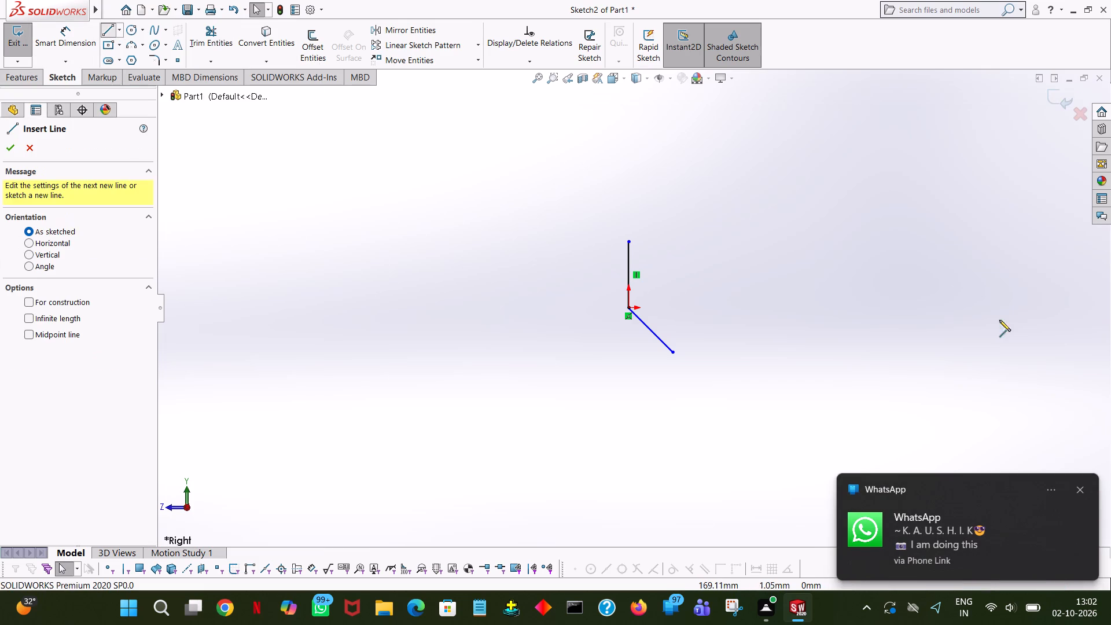
pyautogui.click(674, 351)
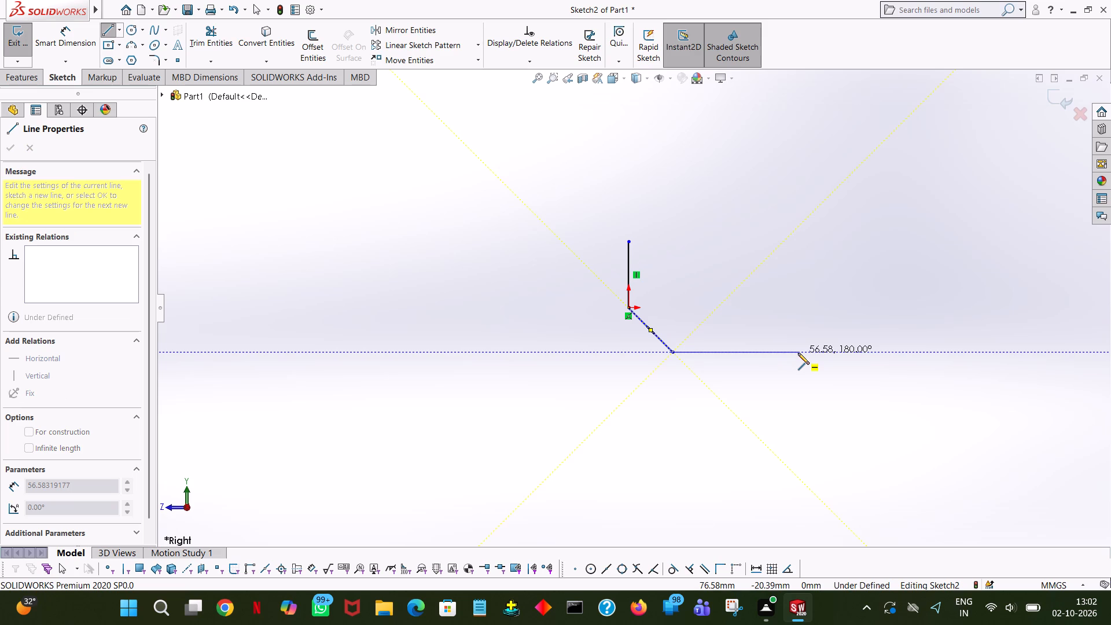
pyautogui.click(798, 353)
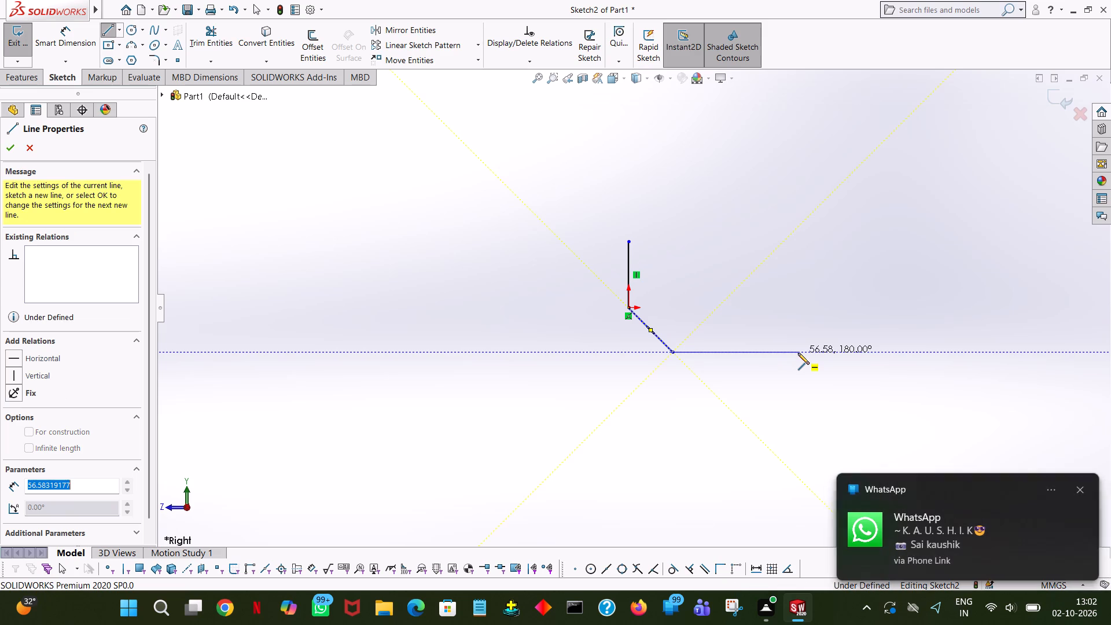
pyautogui.write('60')
pyautogui.press('Return')
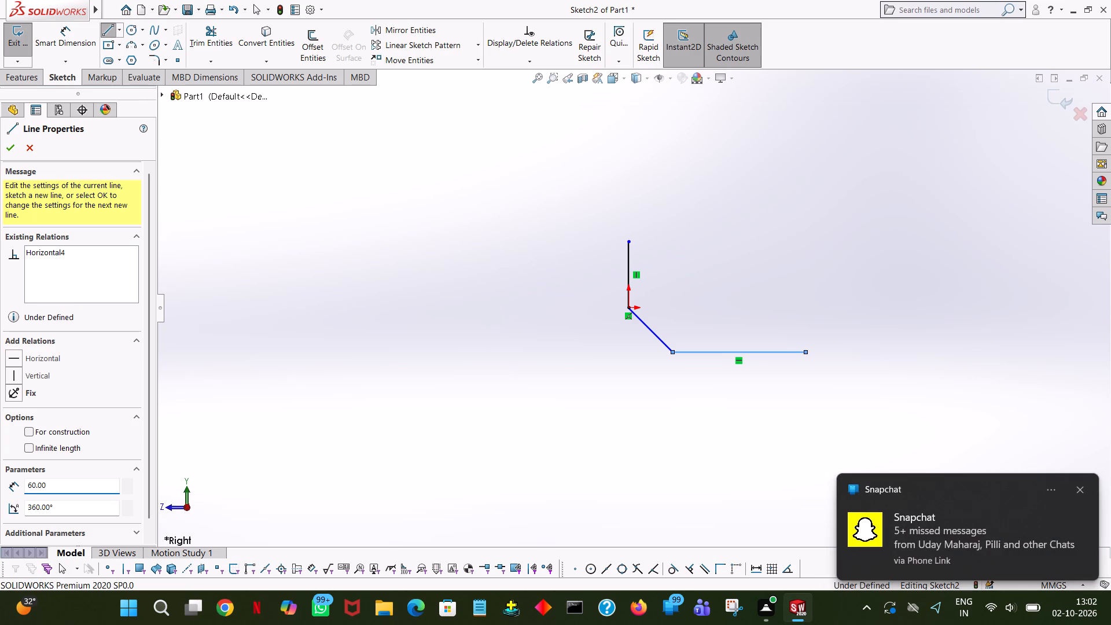
pyautogui.click(806, 306)
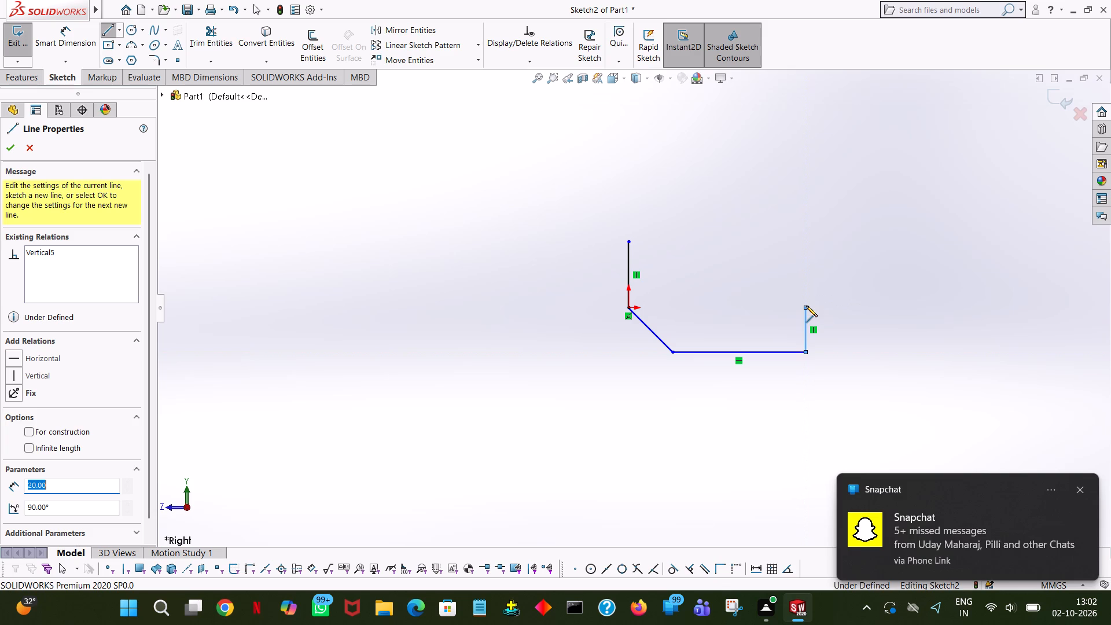
pyautogui.write('18')
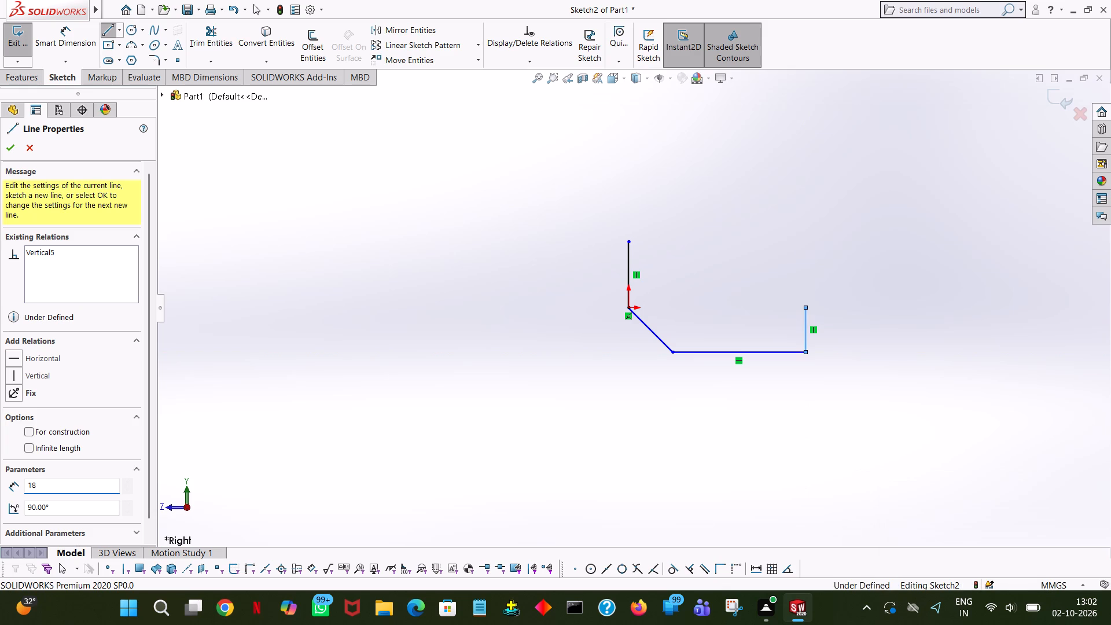
pyautogui.press('Return')
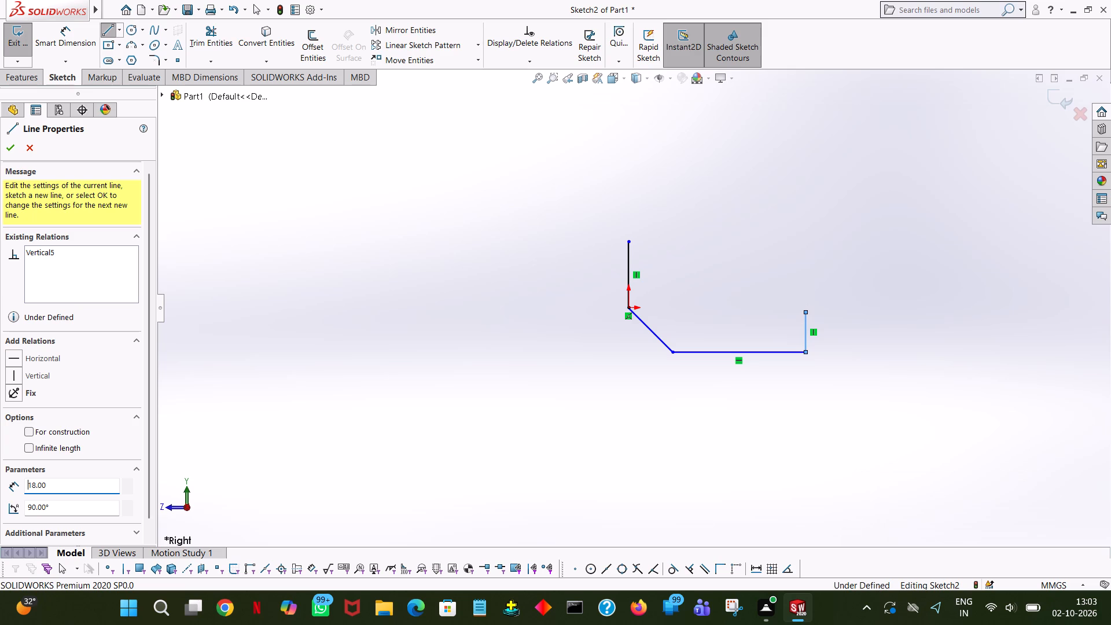
pyautogui.rightClick(806, 306)
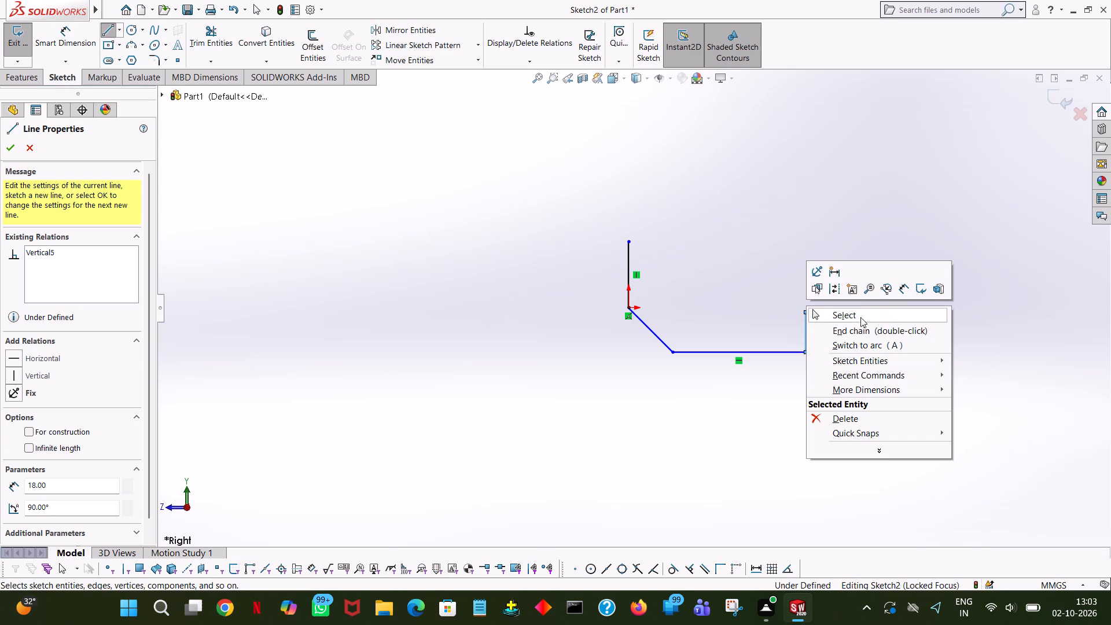
pyautogui.click(866, 319)
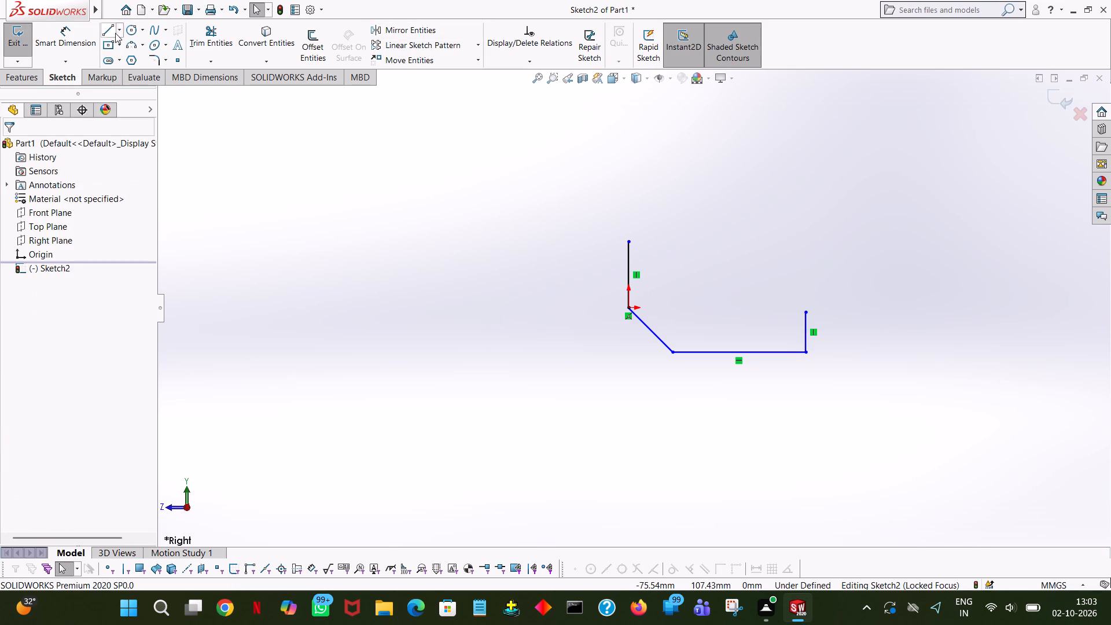
# Sketch a 30 mm horizontal line rightward from the top end of the vertical line above the origin.
pyautogui.click(112, 32)
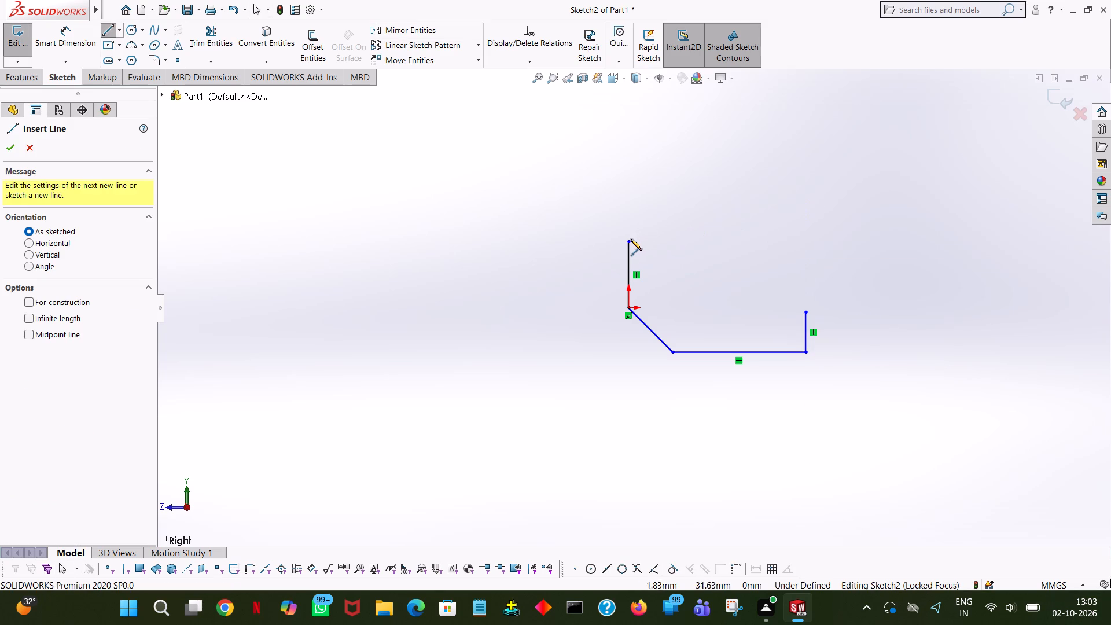
pyautogui.click(630, 242)
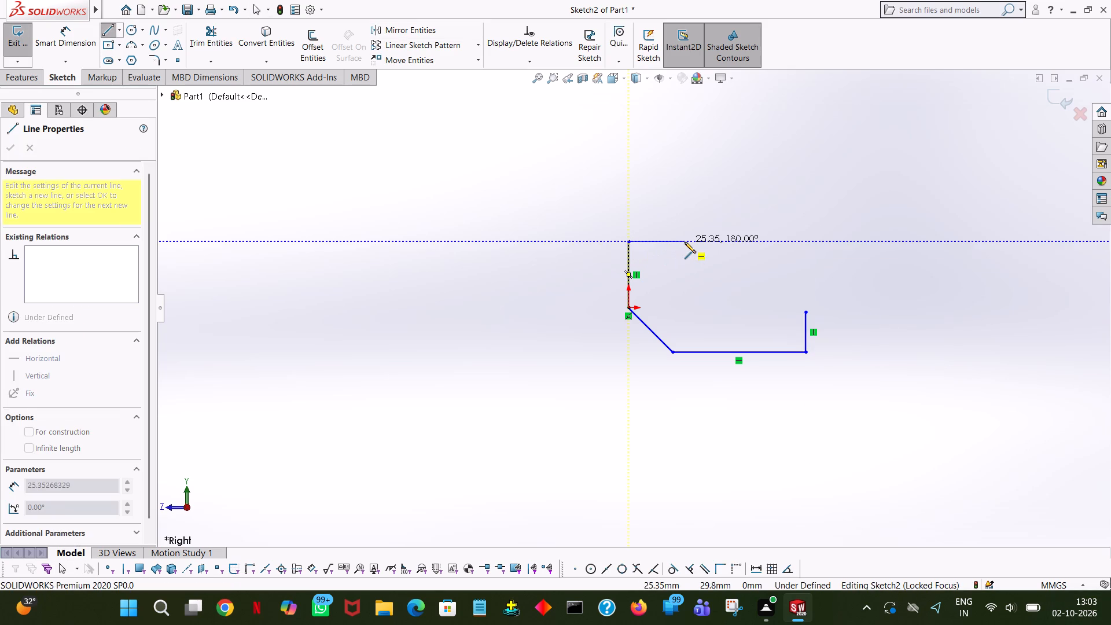
pyautogui.click(685, 242)
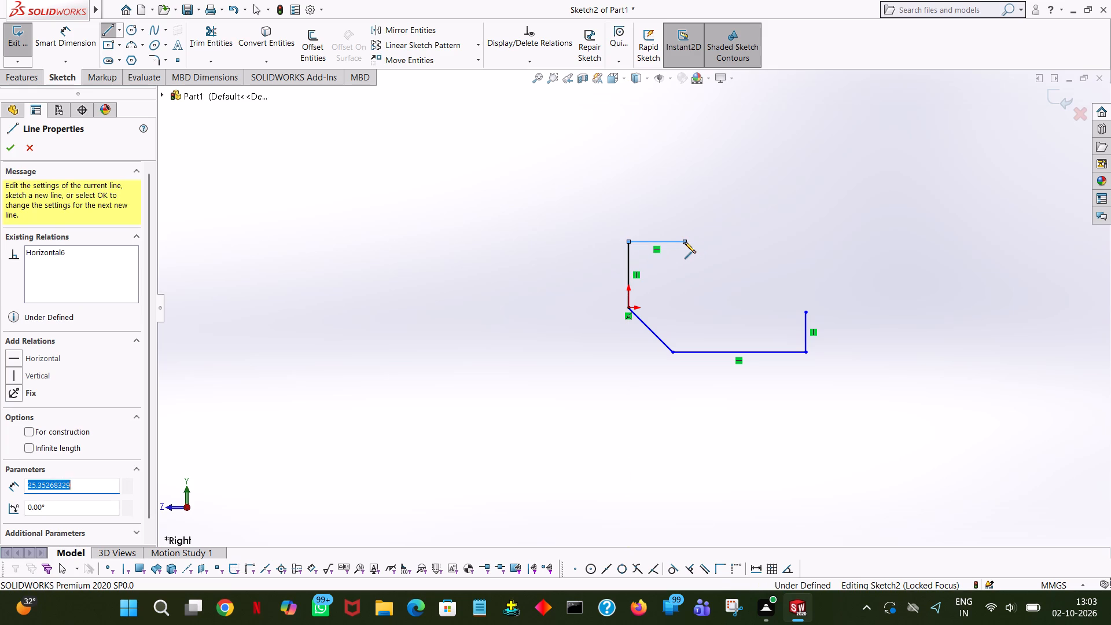
pyautogui.write('30')
pyautogui.press('Return')
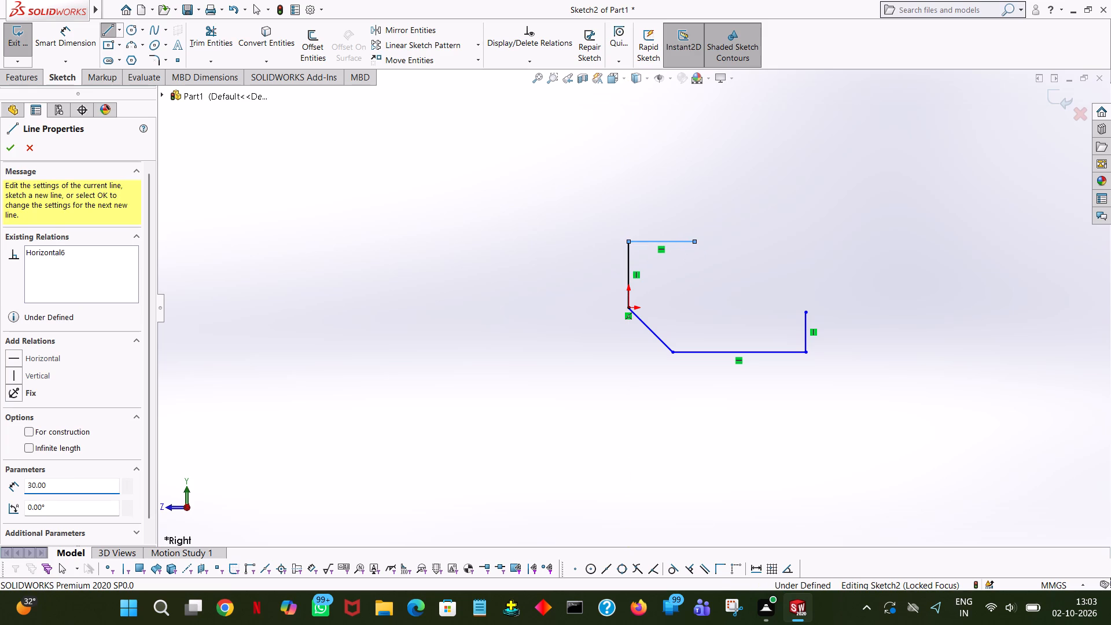
pyautogui.rightClick(685, 242)
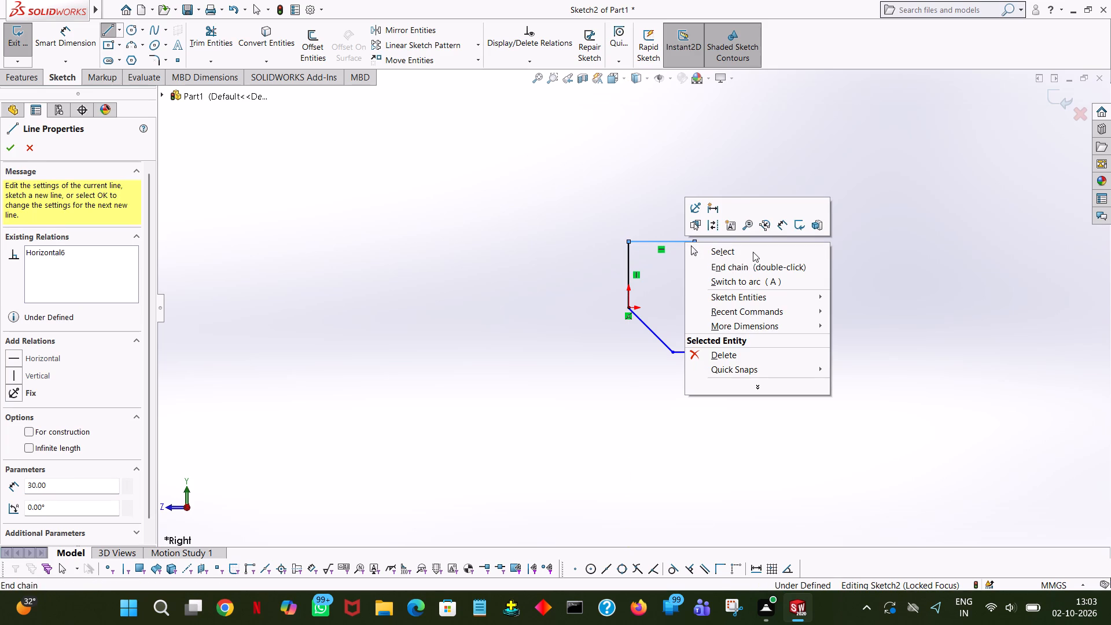
pyautogui.click(753, 252)
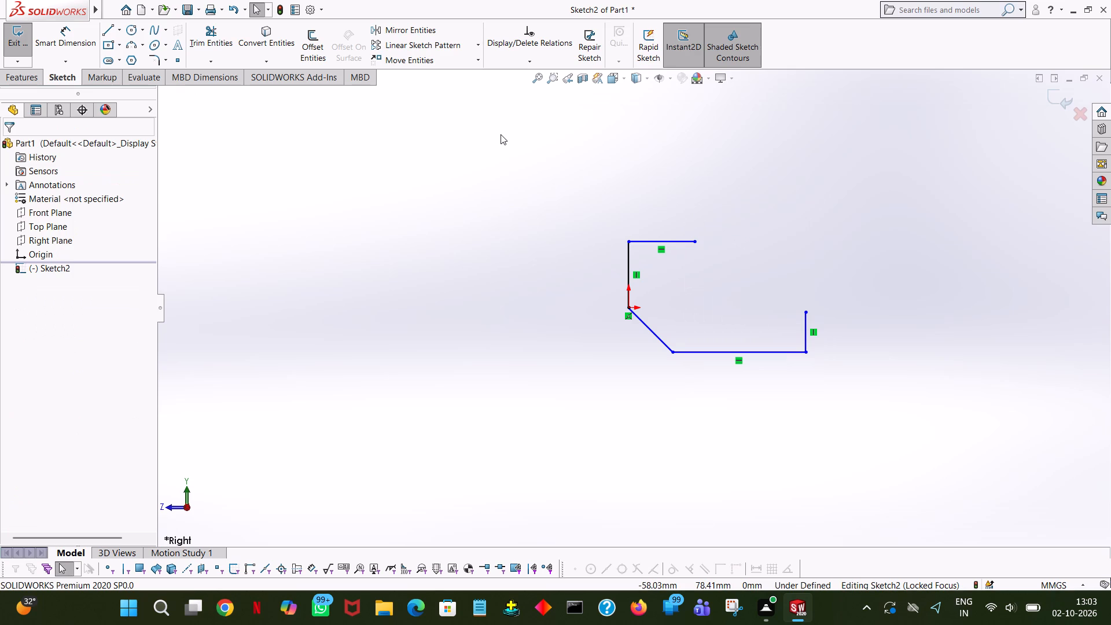
# Sketch a line about 50 mm long from the top of the 18 mm line leftward to below the upper horizontal line's free end.
pyautogui.click(101, 24)
pyautogui.click(806, 312)
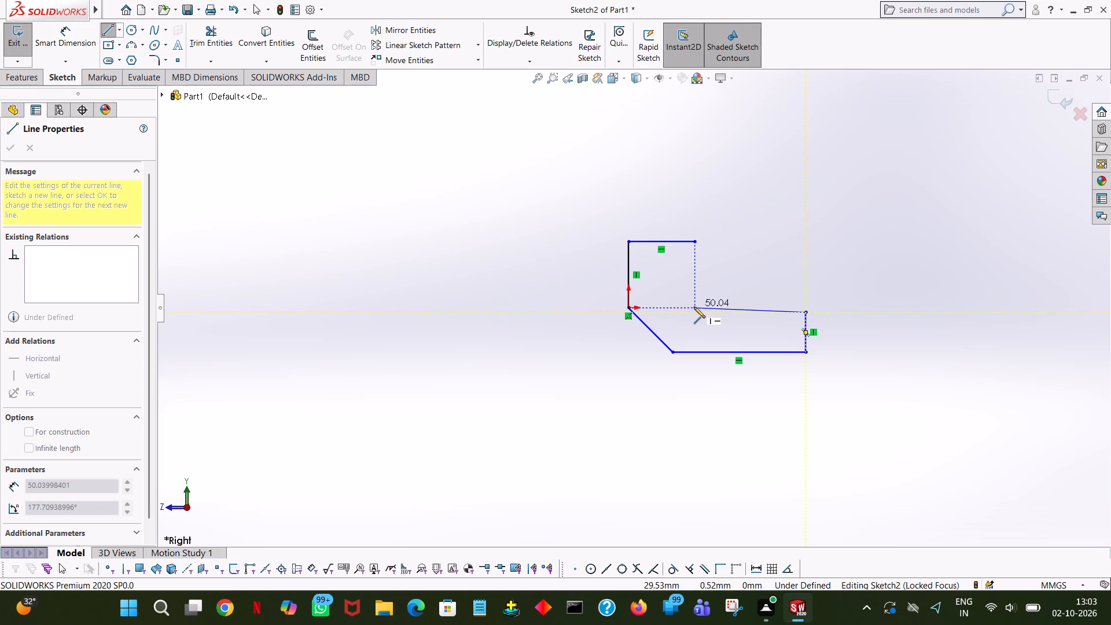
pyautogui.click(694, 307)
pyautogui.rightClick(694, 307)
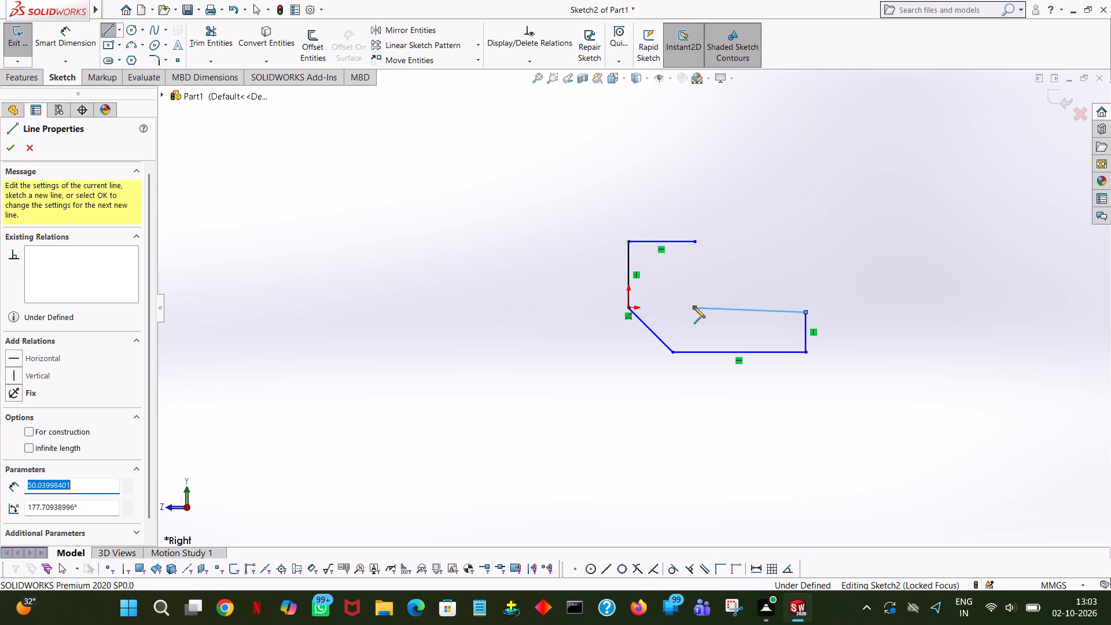
pyautogui.click(730, 316)
# Set the angle of the slightly sloped line above the 60 mm base line to 180°.
pyautogui.click(733, 307)
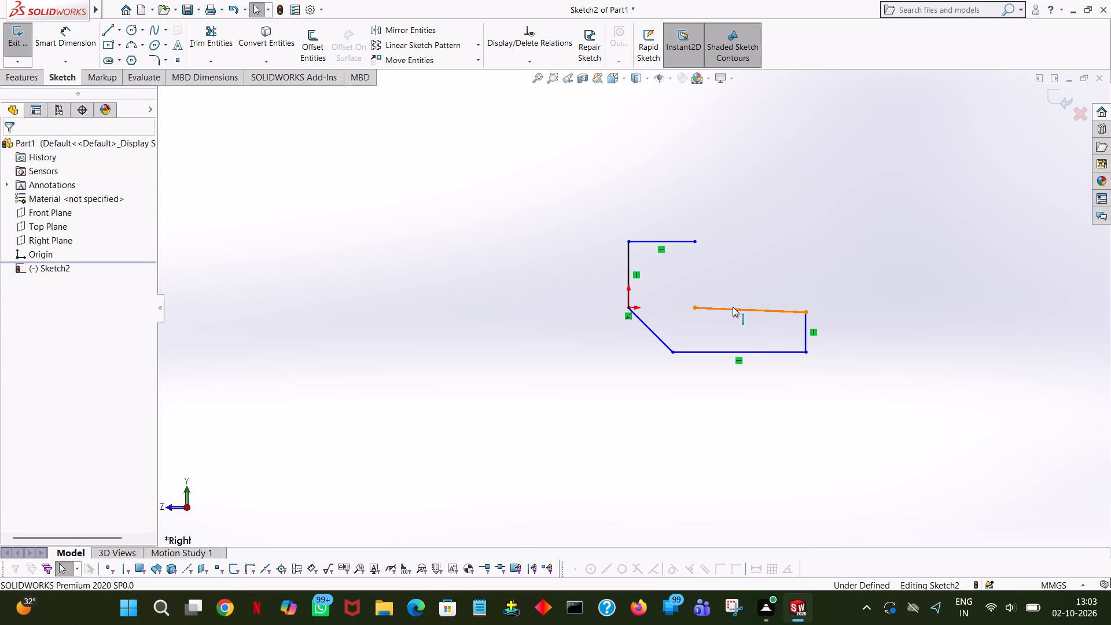
pyautogui.doubleClick(116, 441)
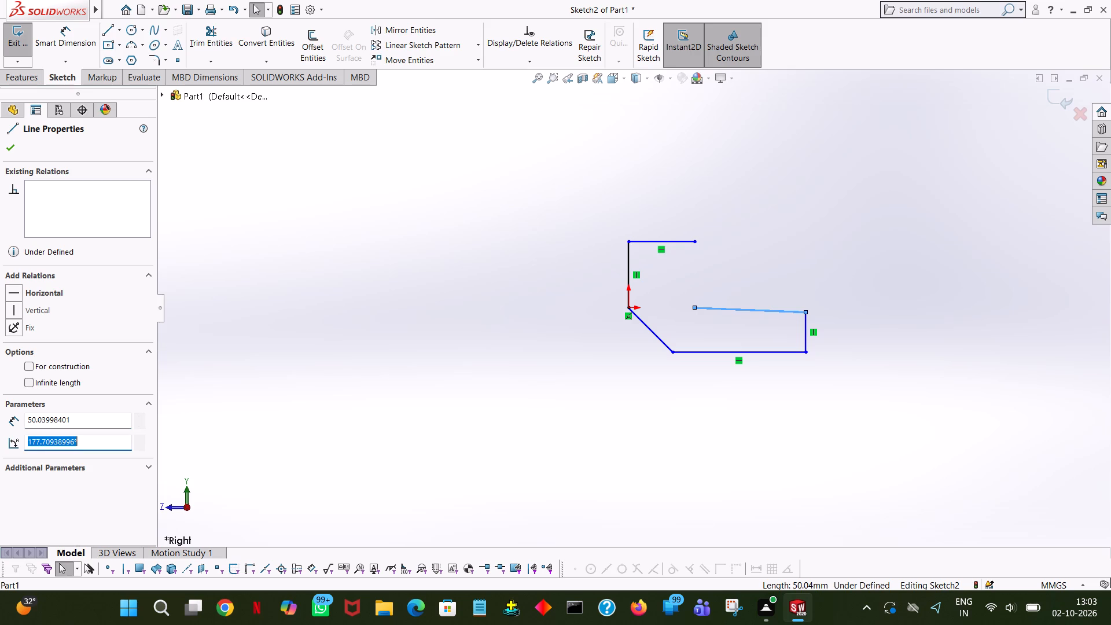
pyautogui.write('180')
pyautogui.press('Return')
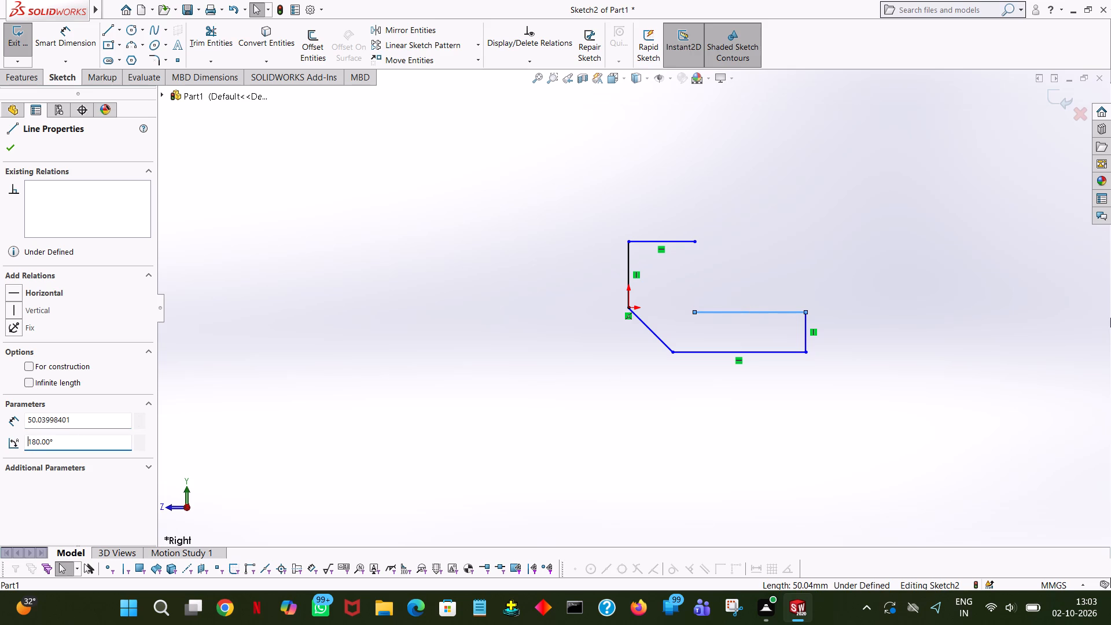
pyautogui.click(13, 150)
pyautogui.click(239, 173)
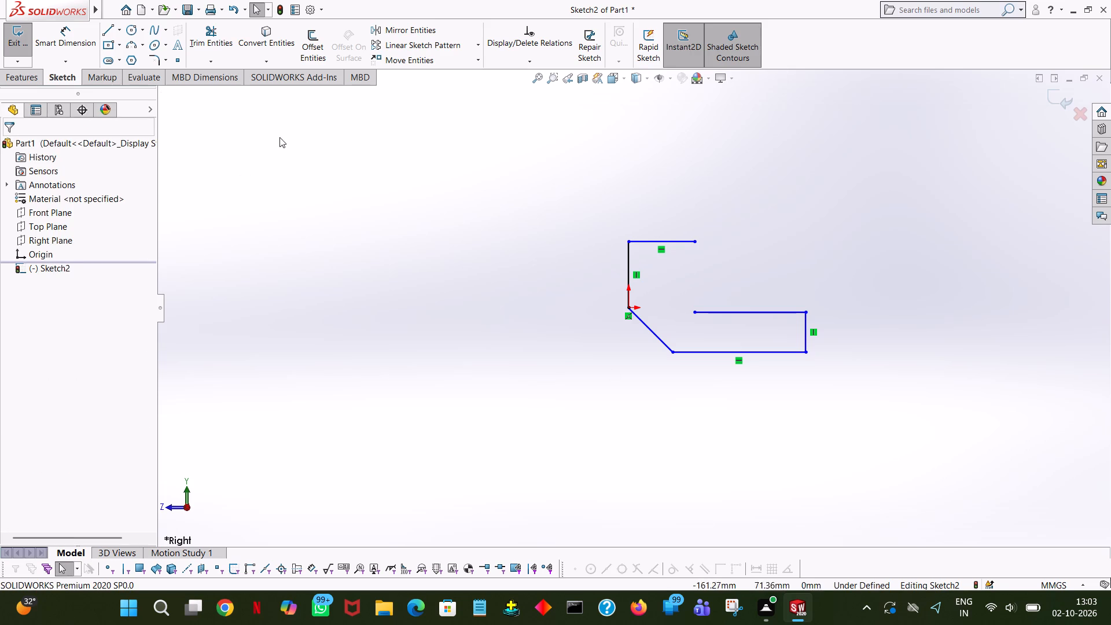
# Sketch a 10 mm line downward from the midpoint of the vertical line above the origin, lying along that line.
pyautogui.click(114, 30)
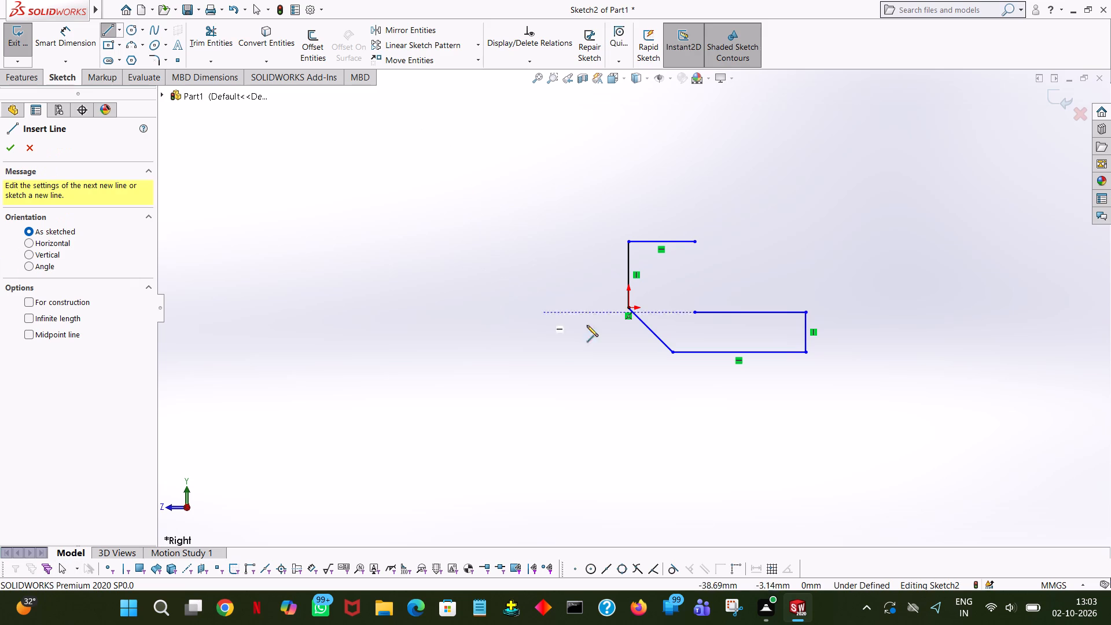
pyautogui.click(628, 275)
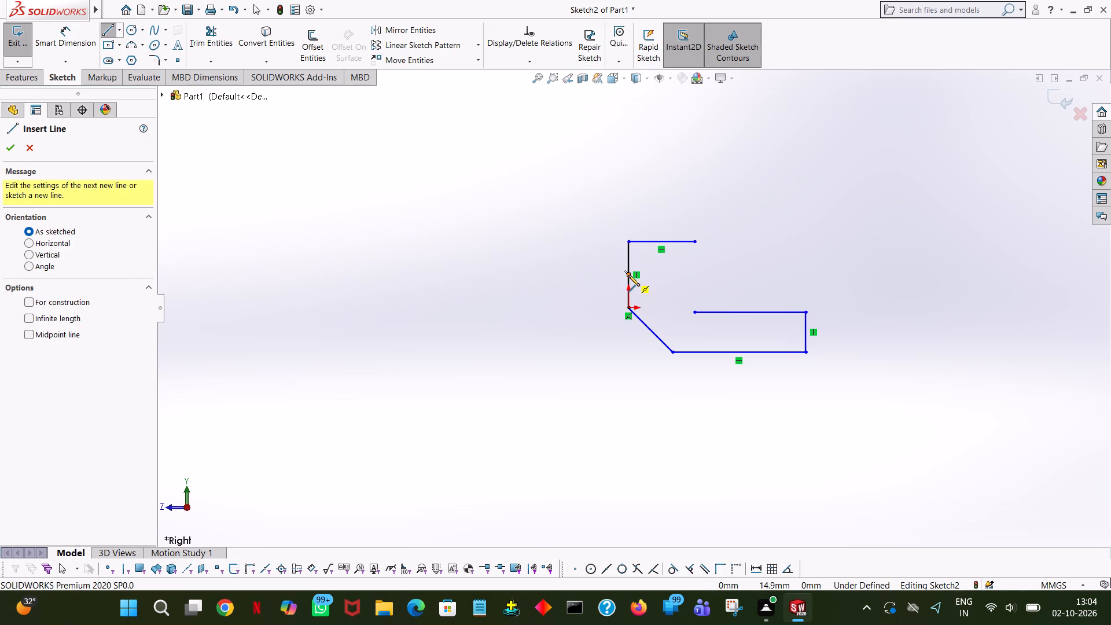
pyautogui.click(627, 292)
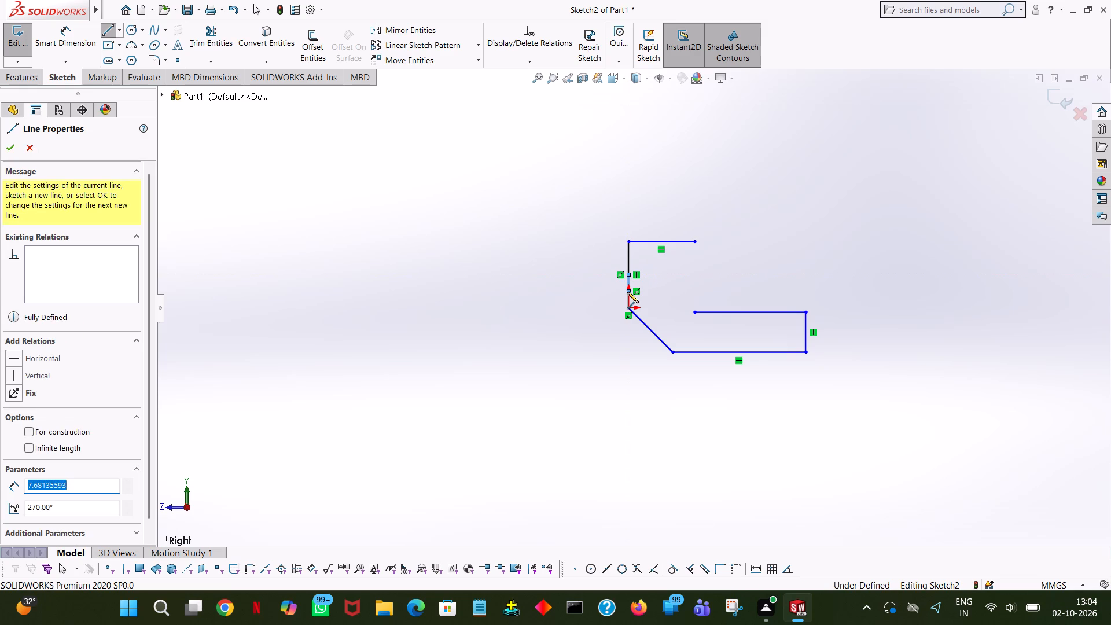
pyautogui.write('10')
pyautogui.press('Return')
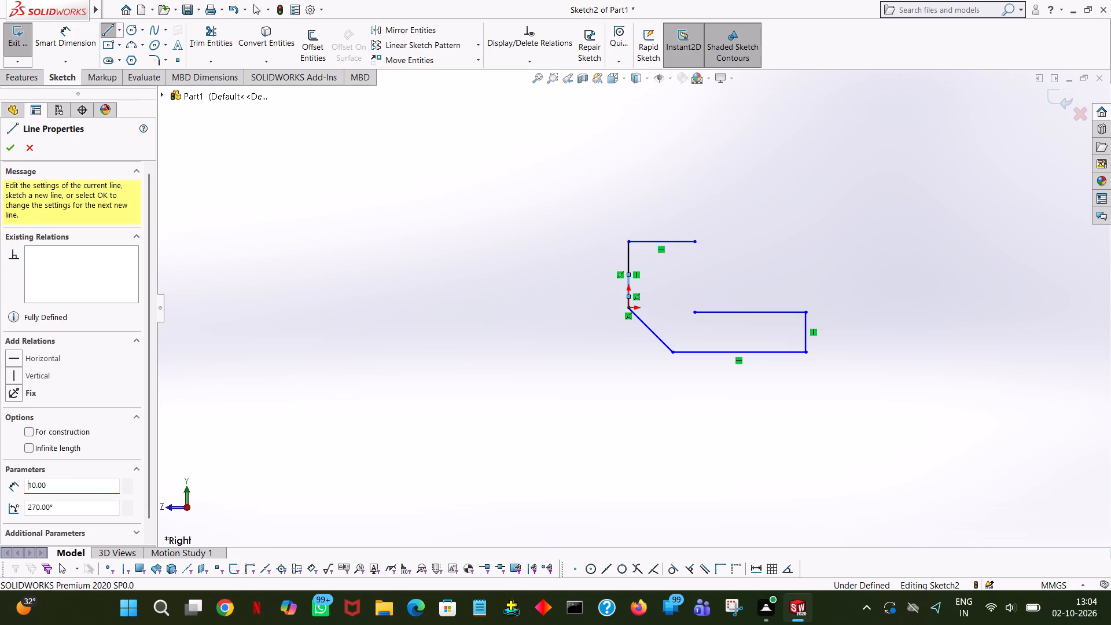
# Sketch a horizontal line rightward from the 10 mm line's lower end and set its length to 30 mm.
pyautogui.click(694, 298)
pyautogui.rightClick(694, 298)
pyautogui.click(703, 303)
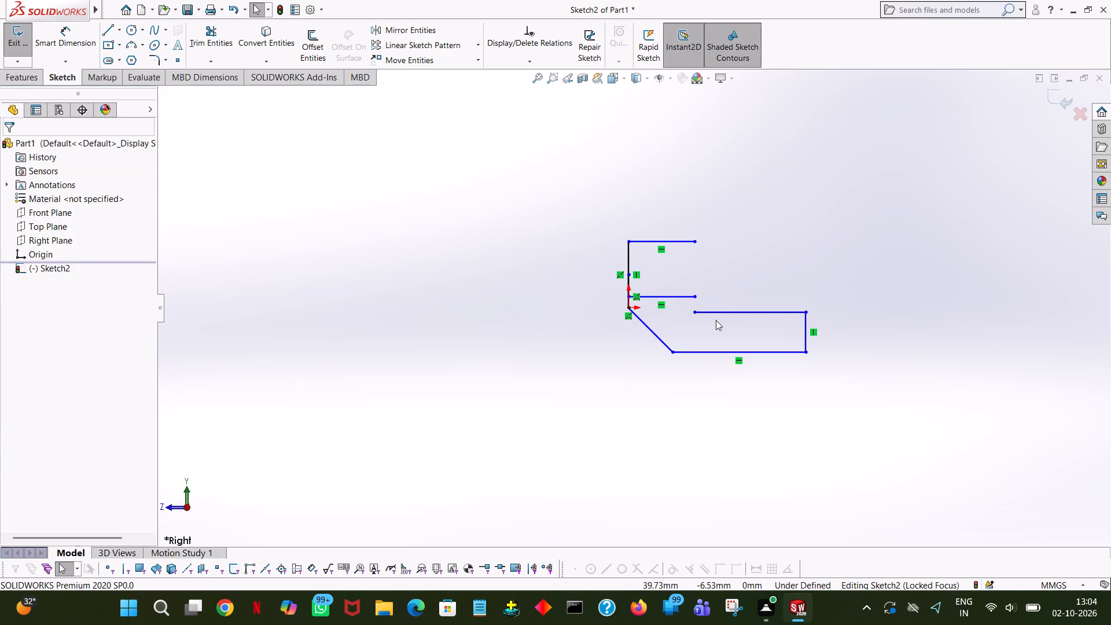
pyautogui.click(719, 314)
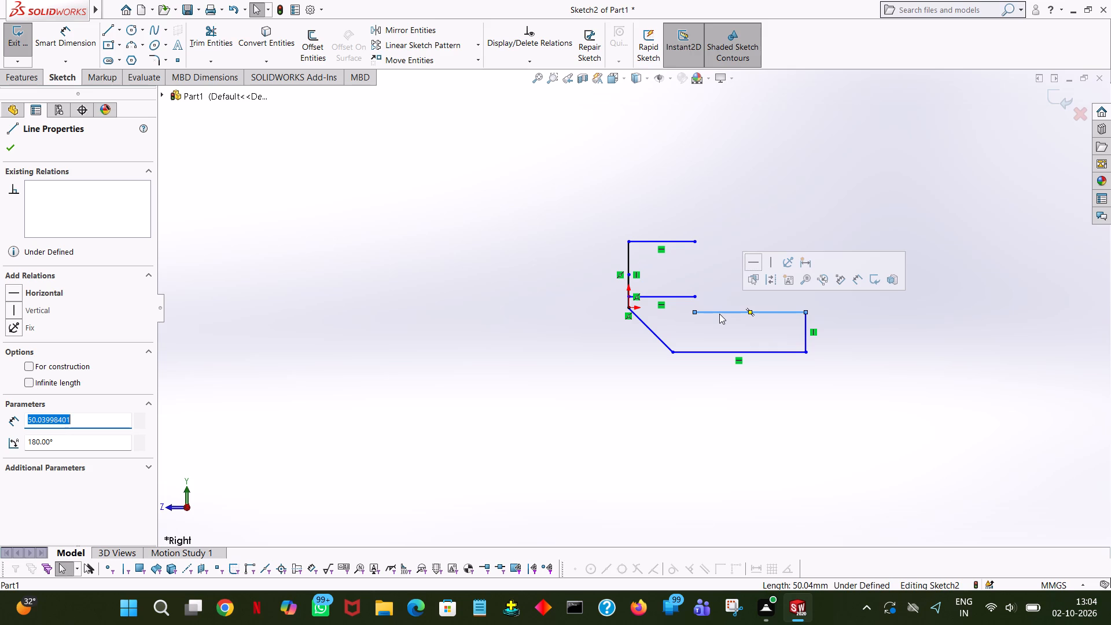
pyautogui.click(672, 297)
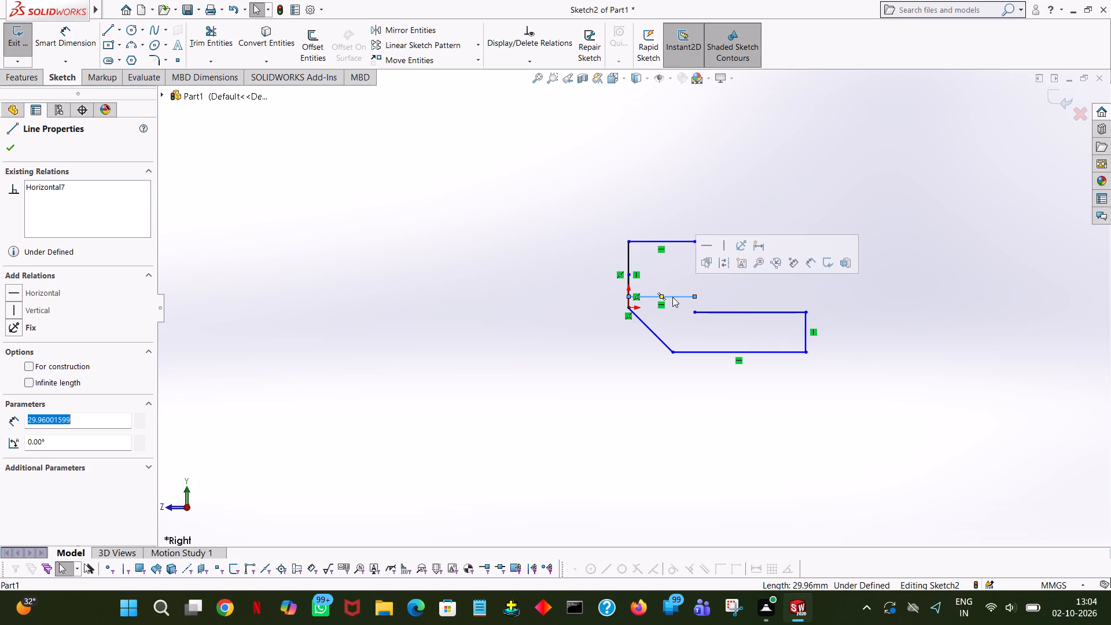
pyautogui.write('30')
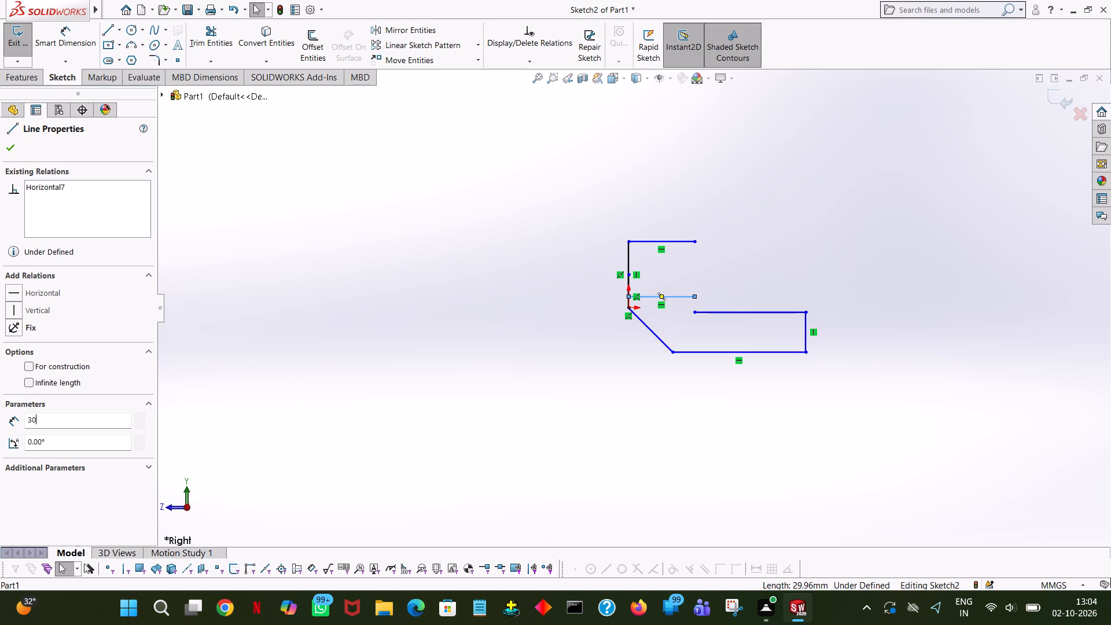
pyautogui.press('Return')
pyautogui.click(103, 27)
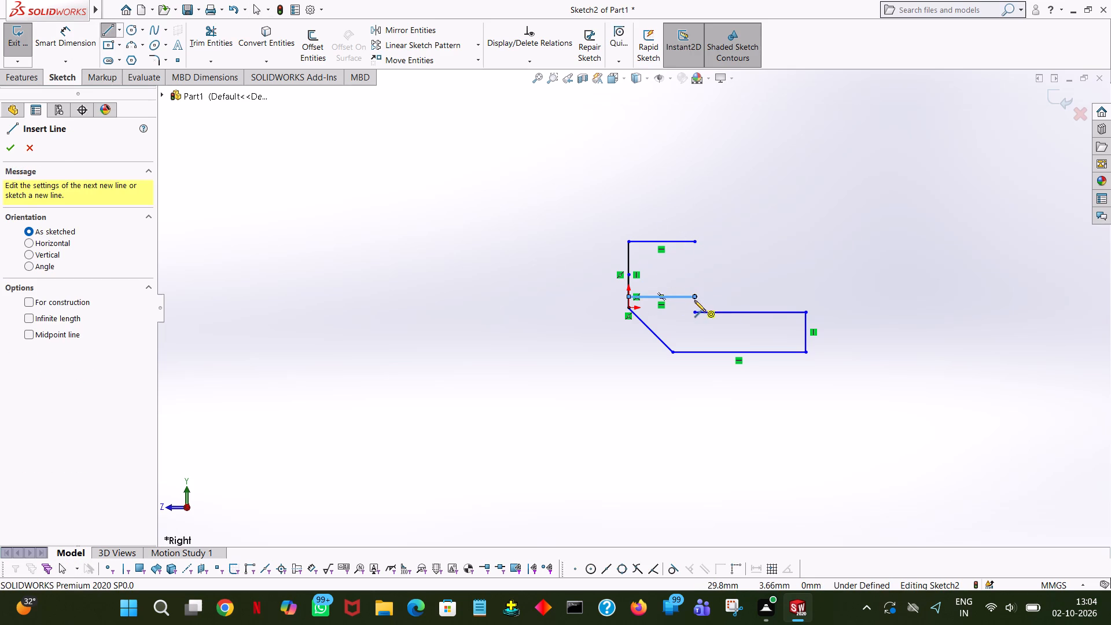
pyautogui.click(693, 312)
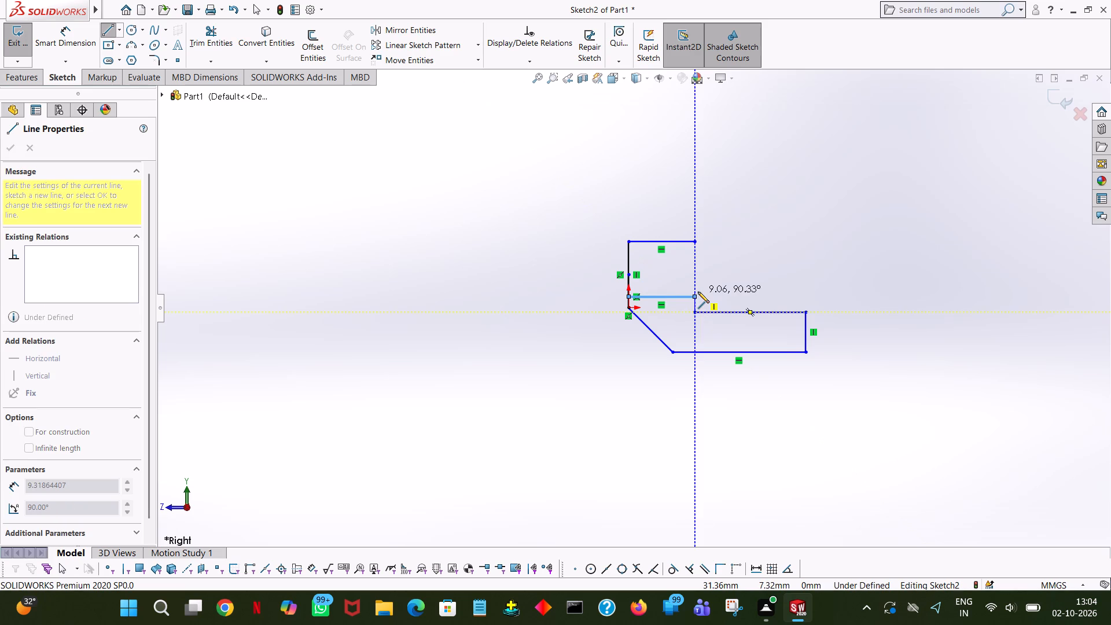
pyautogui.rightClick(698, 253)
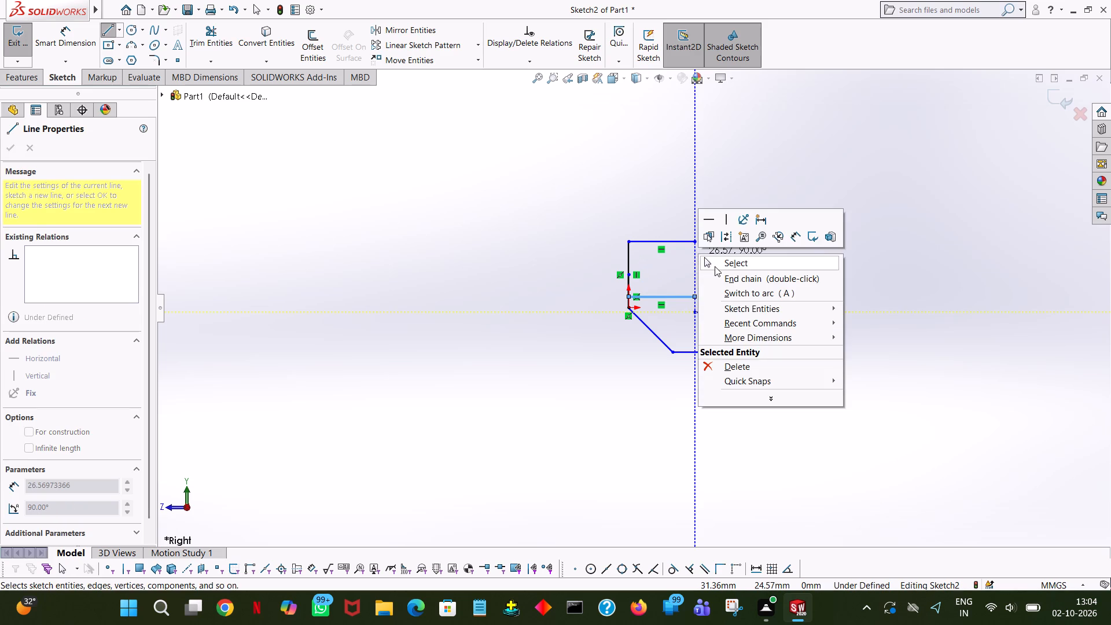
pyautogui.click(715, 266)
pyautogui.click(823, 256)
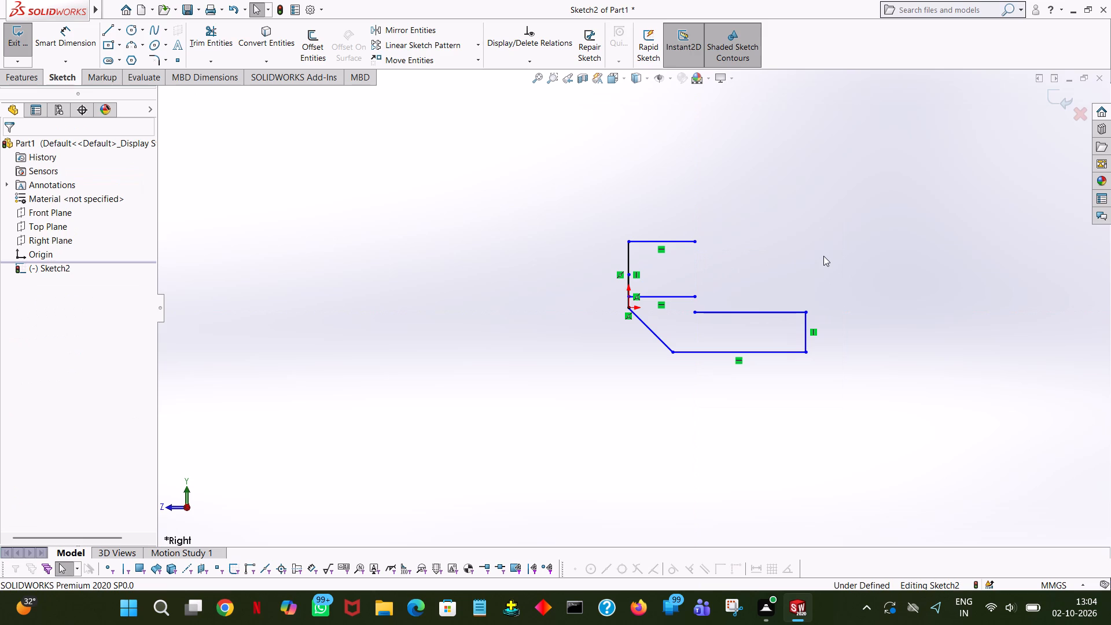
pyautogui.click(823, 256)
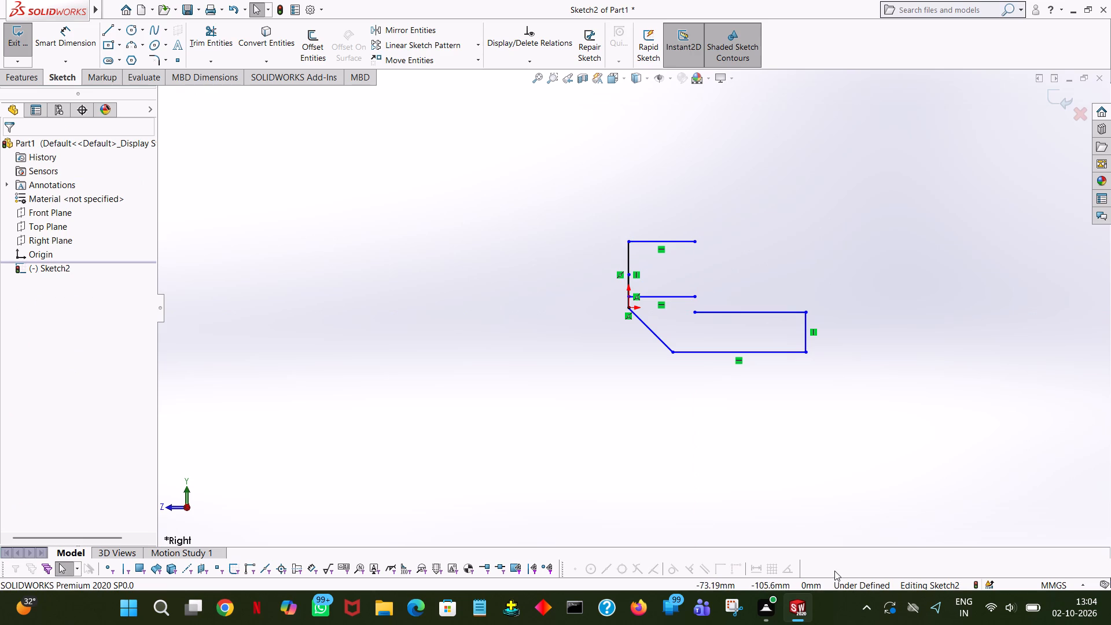
# Trim away the vertical line segments above the 30 mm line near the origin and the topmost horizontal line.
pyautogui.click(217, 45)
pyautogui.click(630, 278)
pyautogui.click(596, 310)
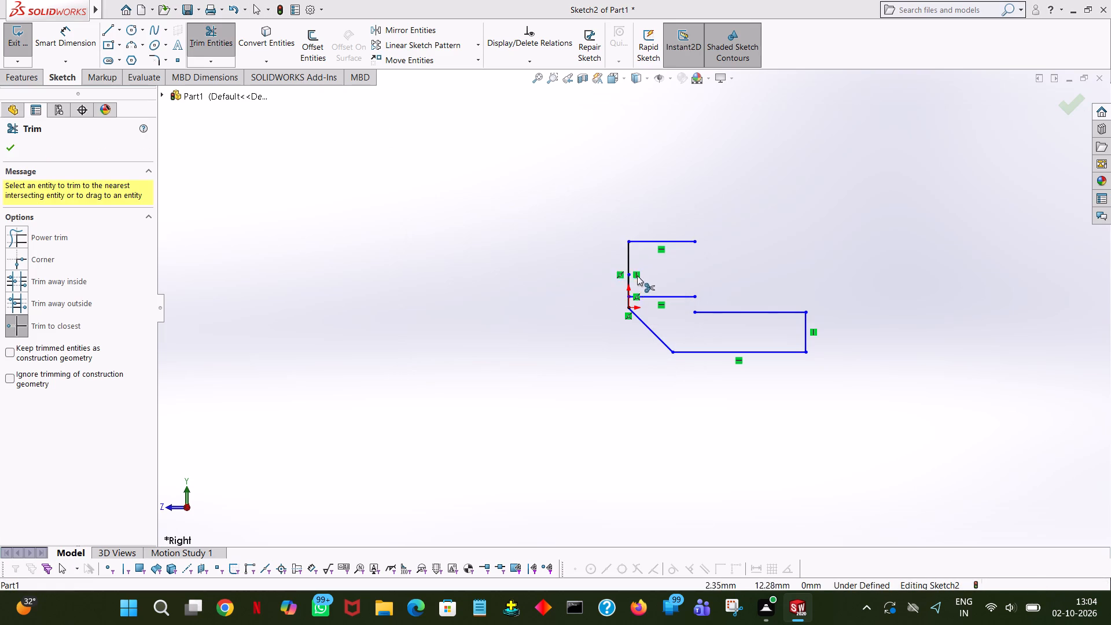
pyautogui.click(631, 251)
pyautogui.click(627, 285)
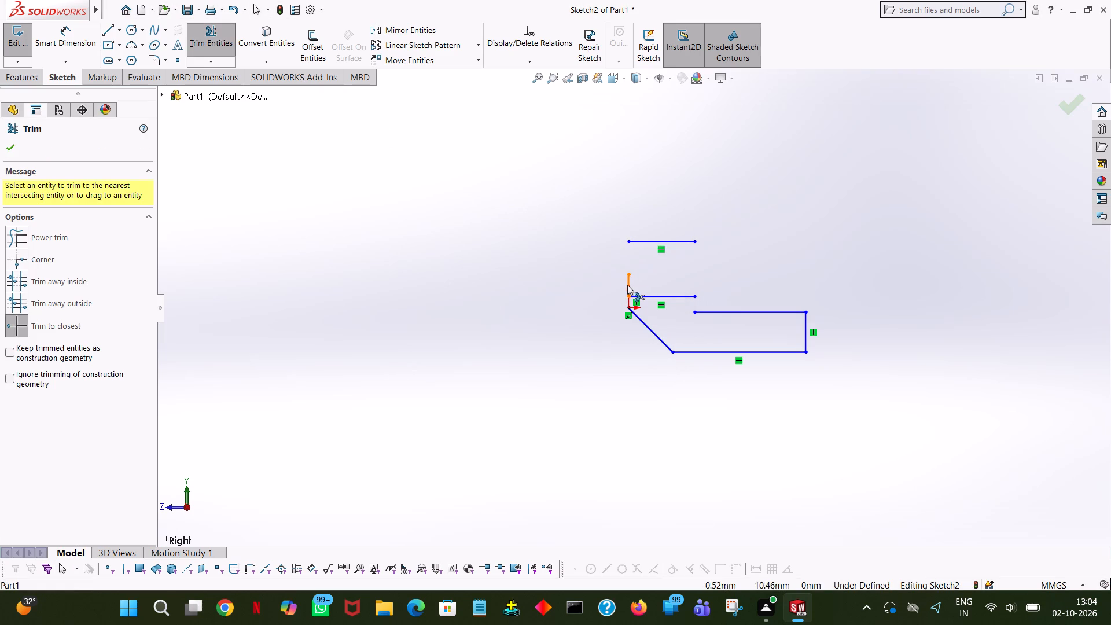
pyautogui.click(643, 244)
pyautogui.click(1, 153)
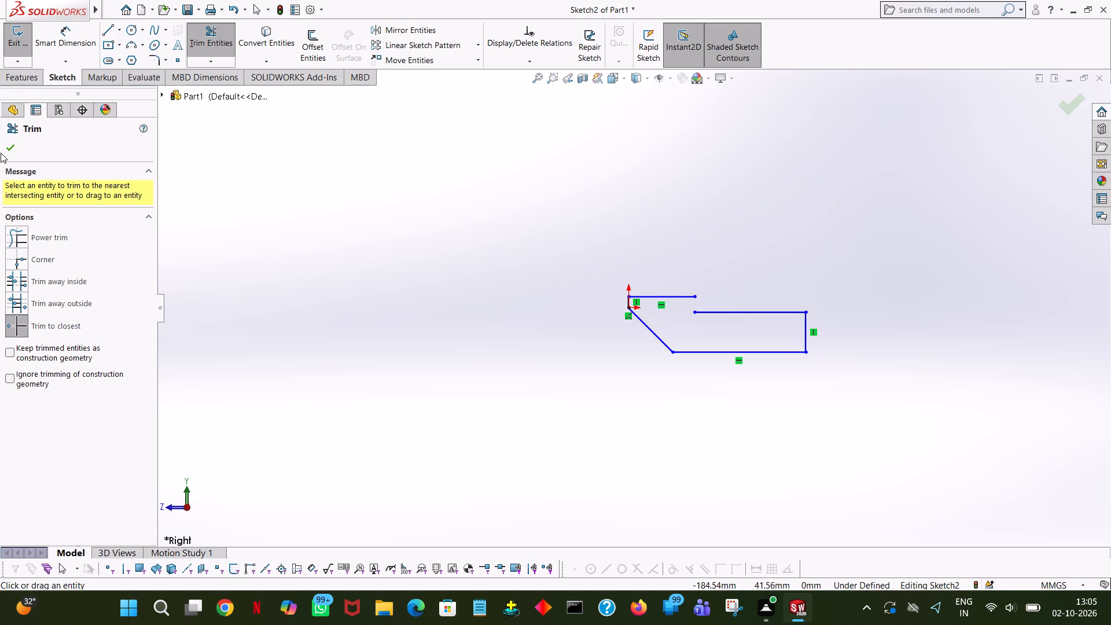
pyautogui.click(5, 155)
# Dimension the lengths of the profile's three horizontal lines, keeping each line's current length.
pyautogui.click(50, 35)
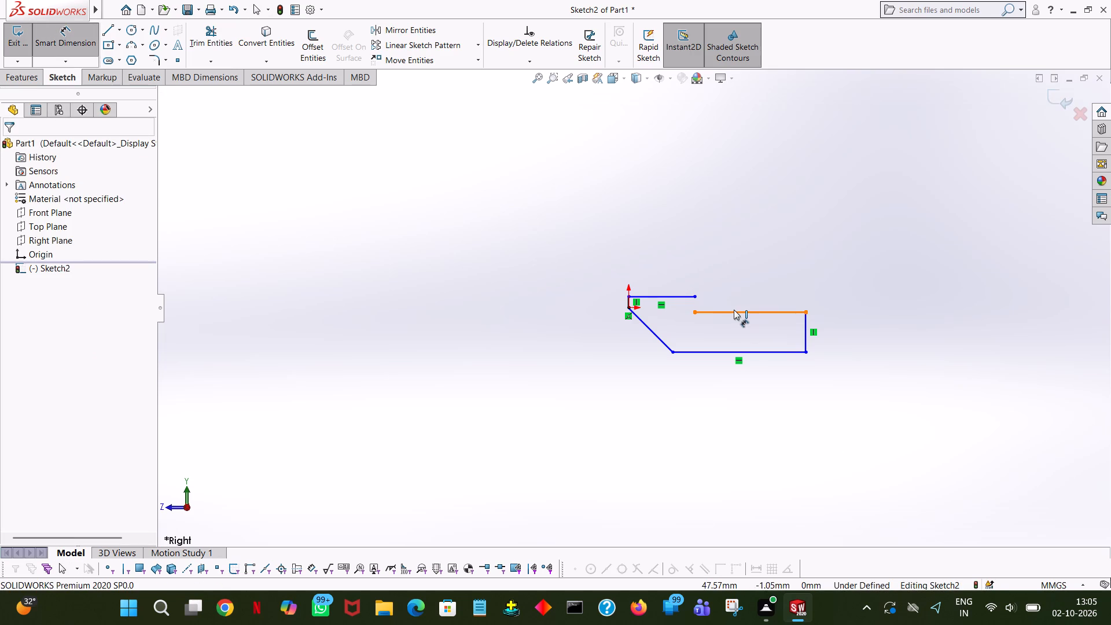
pyautogui.click(734, 310)
pyautogui.click(761, 259)
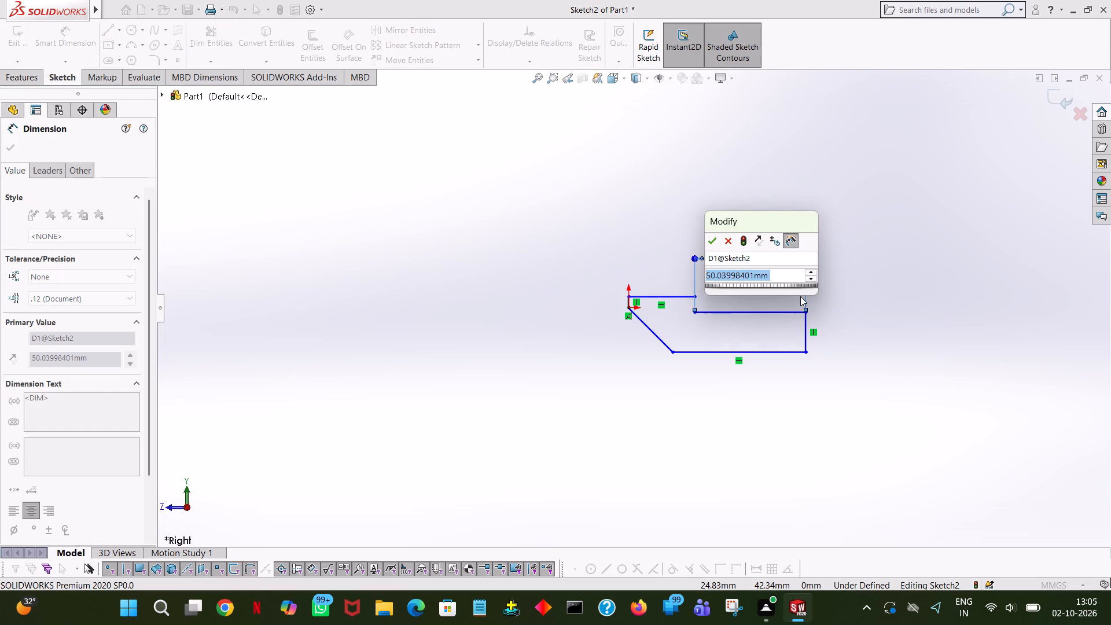
pyautogui.click(712, 237)
pyautogui.click(859, 171)
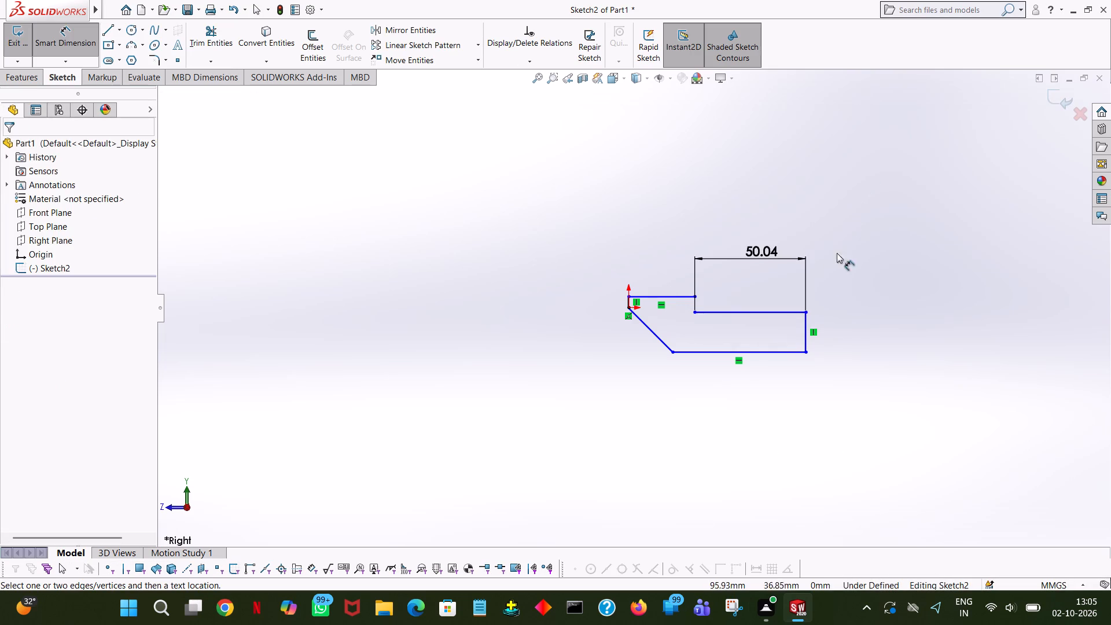
pyautogui.click(780, 354)
pyautogui.click(777, 406)
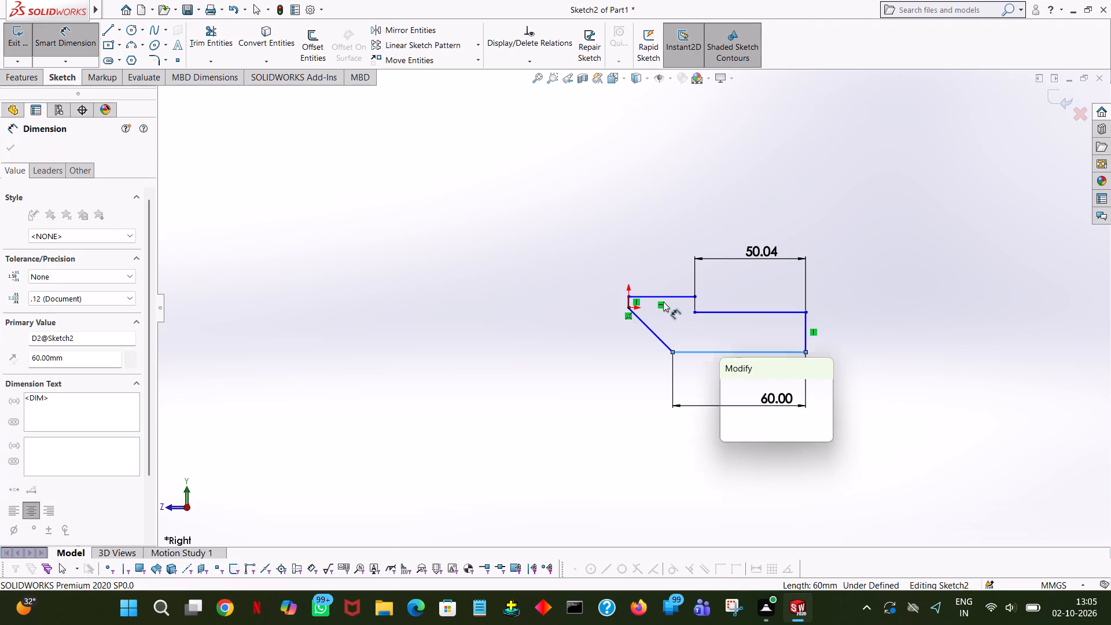
pyautogui.click(734, 382)
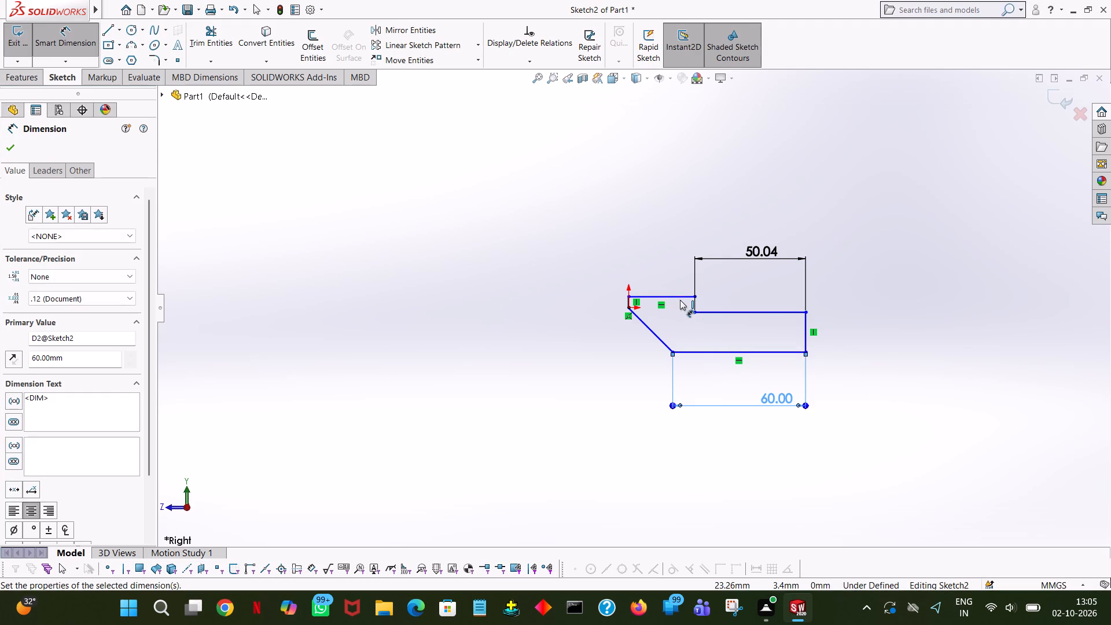
pyautogui.click(680, 300)
pyautogui.click(657, 218)
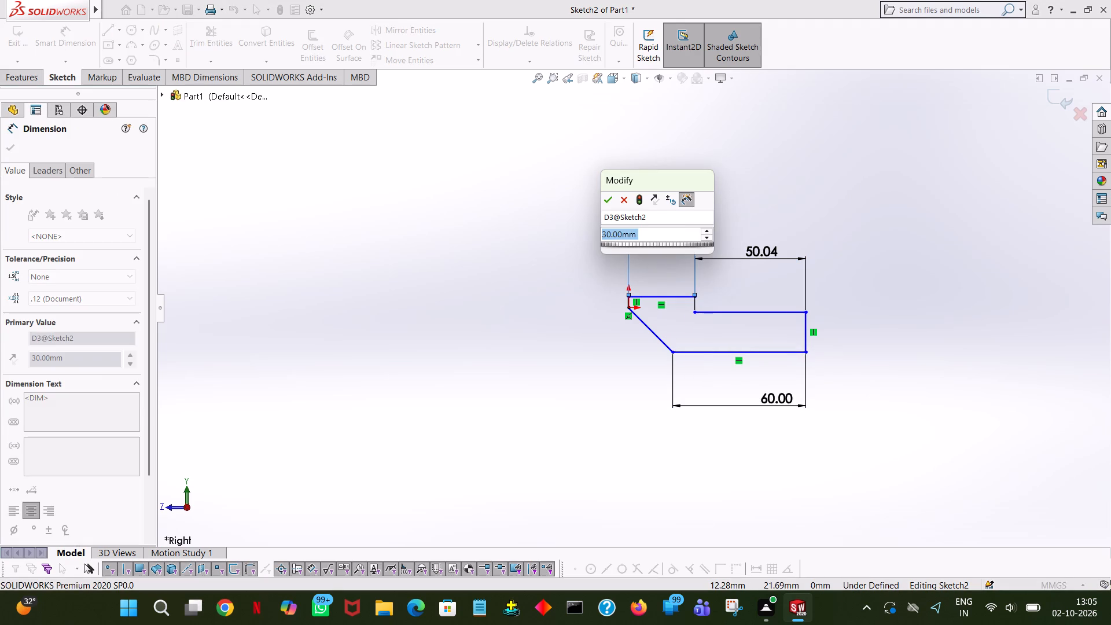
pyautogui.click(612, 198)
pyautogui.click(830, 181)
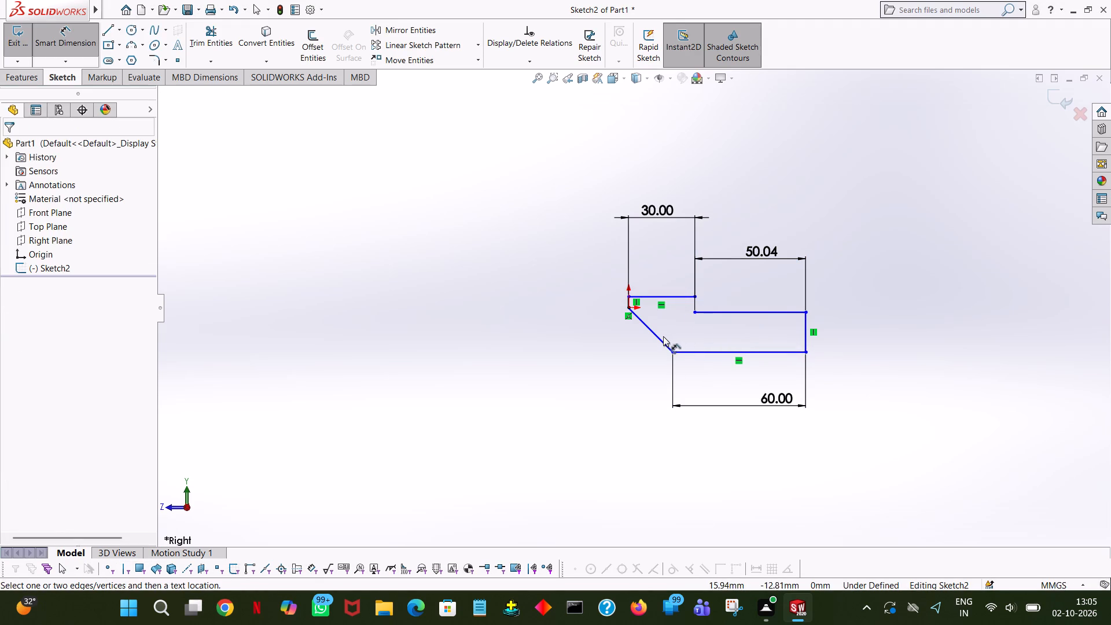
# Dimension the vertical distance between the diagonal line's lower end and the origin, keeping the current value.
pyautogui.click(654, 339)
pyautogui.click(671, 351)
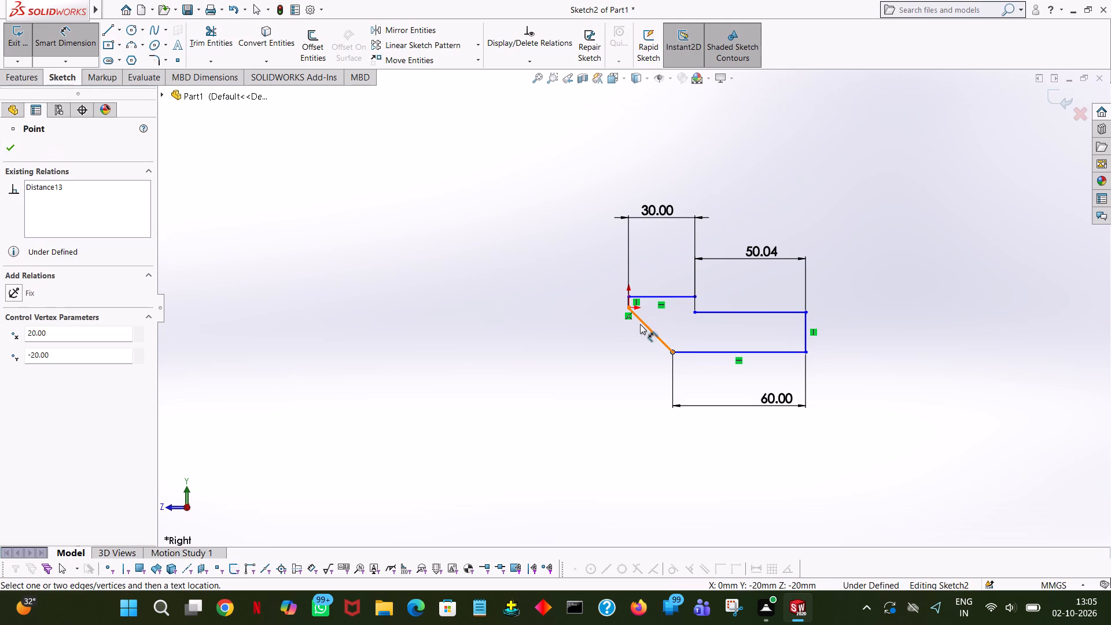
pyautogui.click(631, 308)
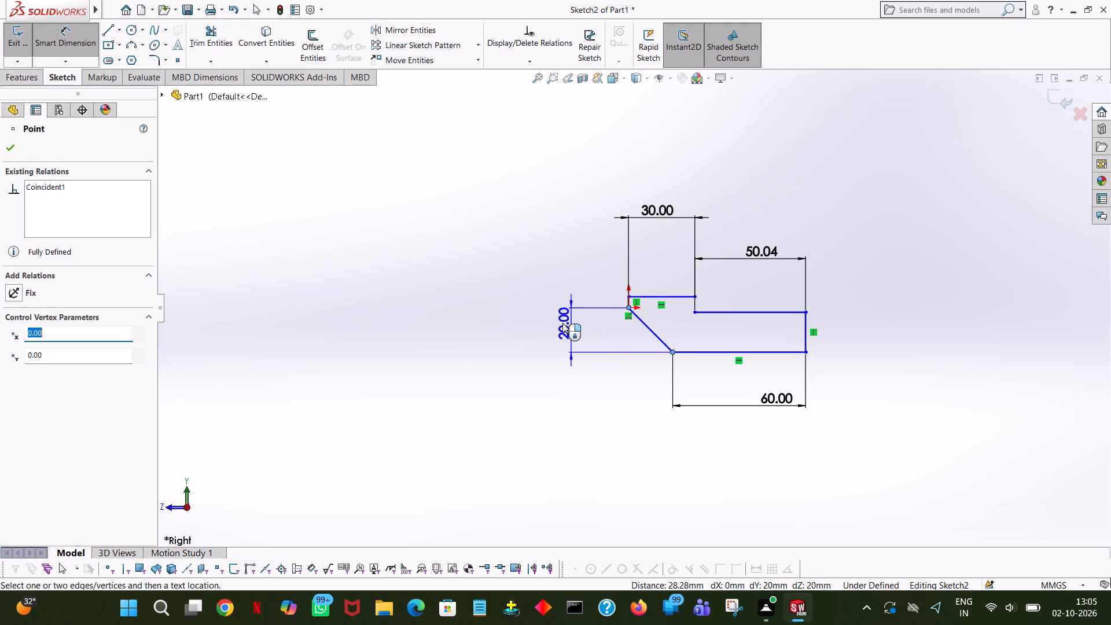
pyautogui.click(549, 322)
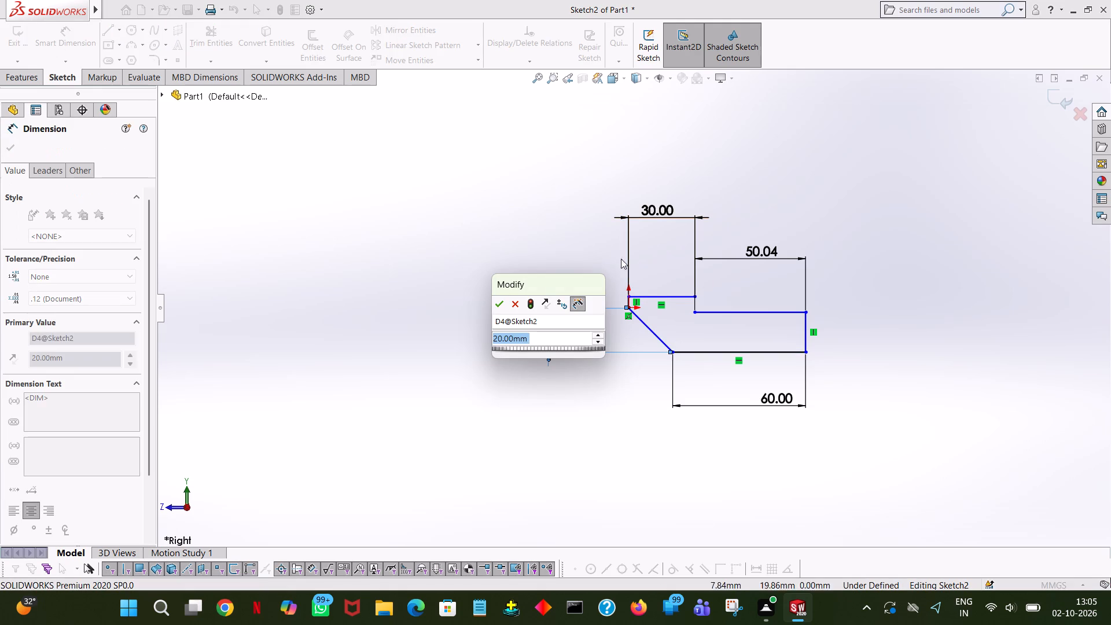
pyautogui.click(508, 300)
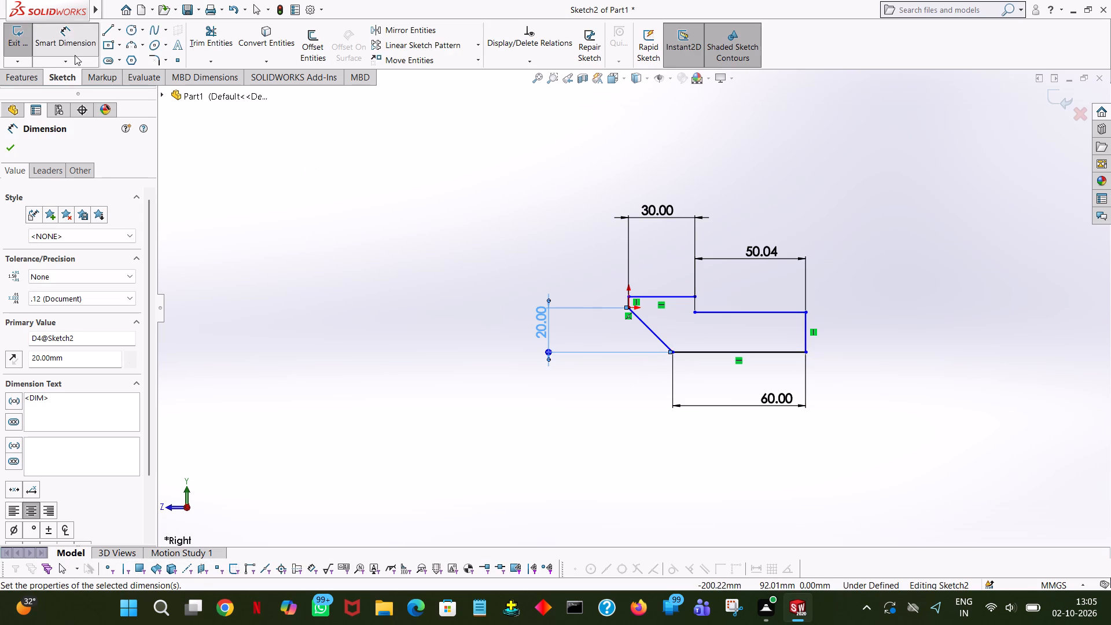
# Dimension the perpendicular distance from the diagonal line to the upper end of the short vertical line above the origin.
pyautogui.click(669, 350)
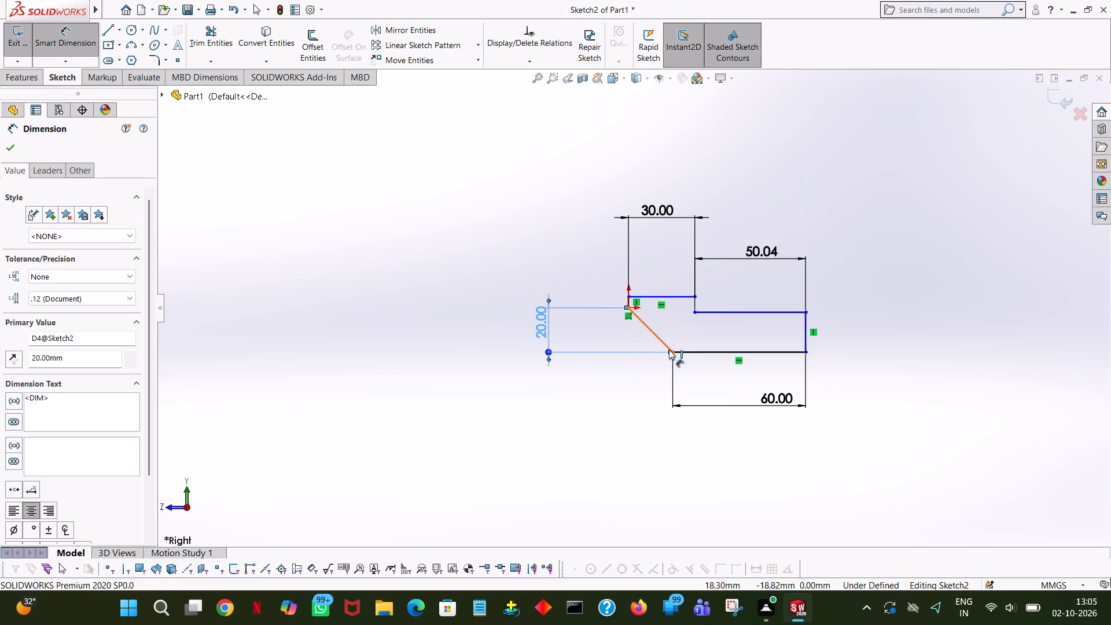
pyautogui.click(630, 296)
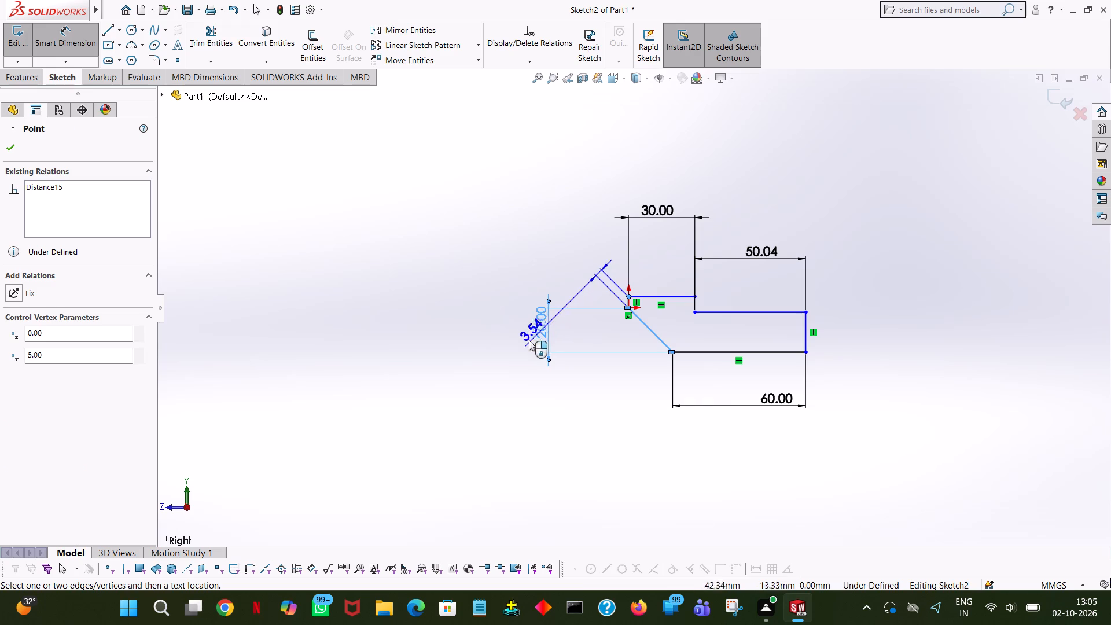
pyautogui.click(355, 312)
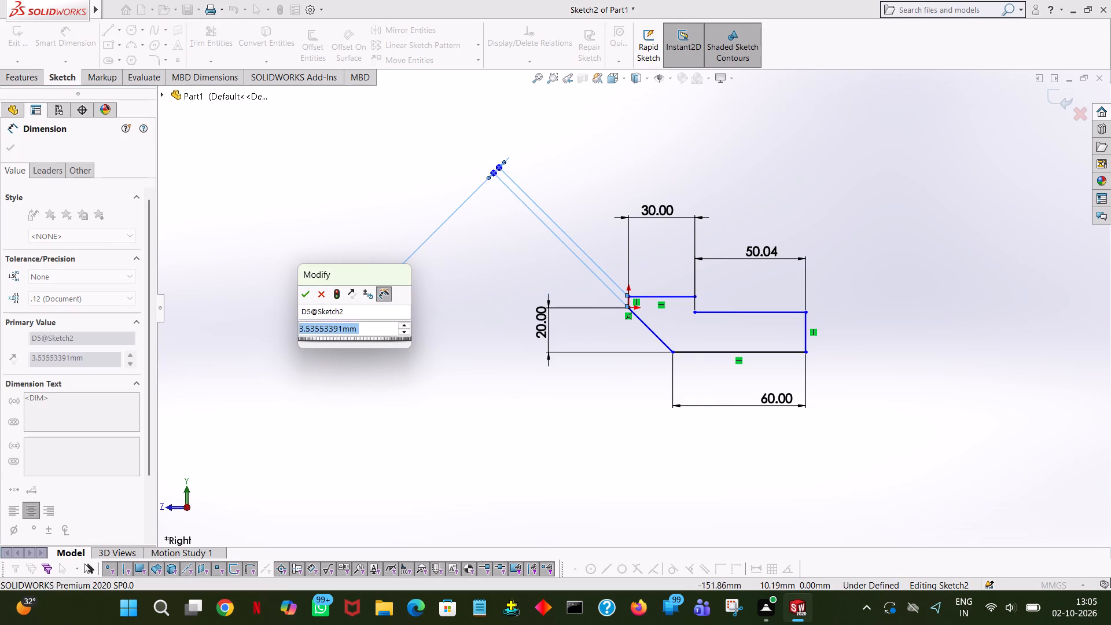
pyautogui.click(307, 295)
pyautogui.click(381, 193)
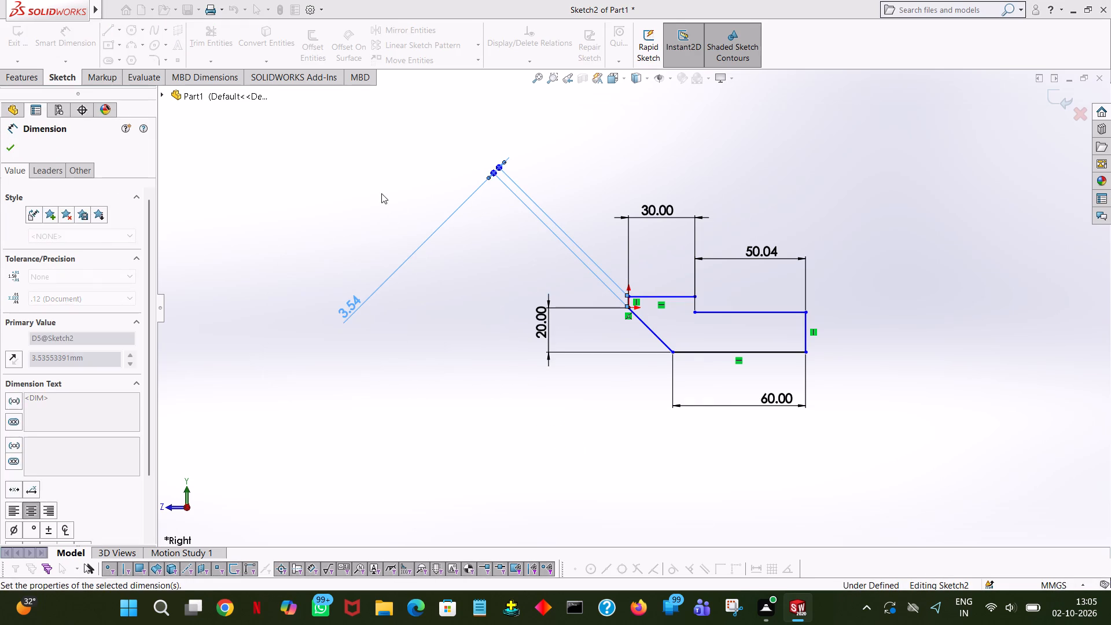
# Dimension the vertical distance from the diagonal line's lower end to the short vertical line's upper end and set it to 30 mm.
pyautogui.click(670, 352)
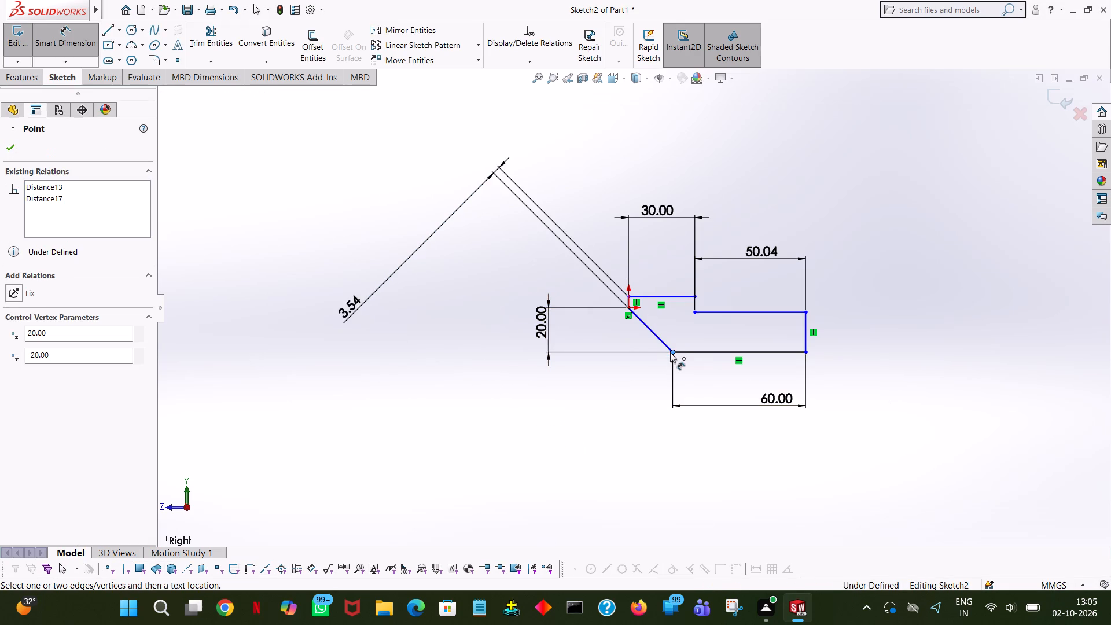
pyautogui.click(629, 297)
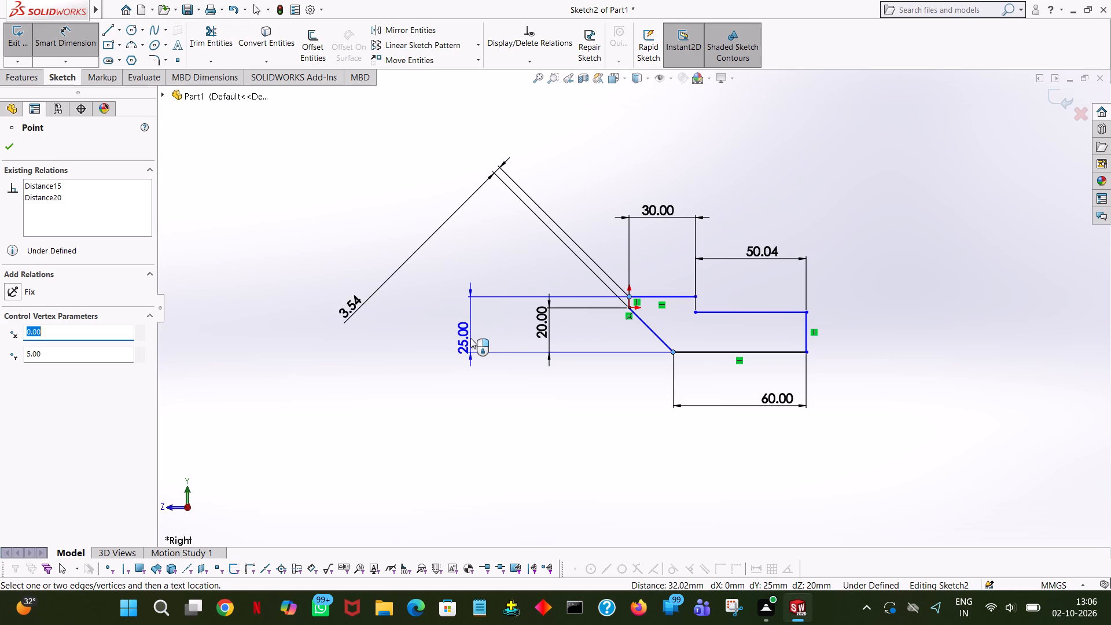
pyautogui.click(470, 338)
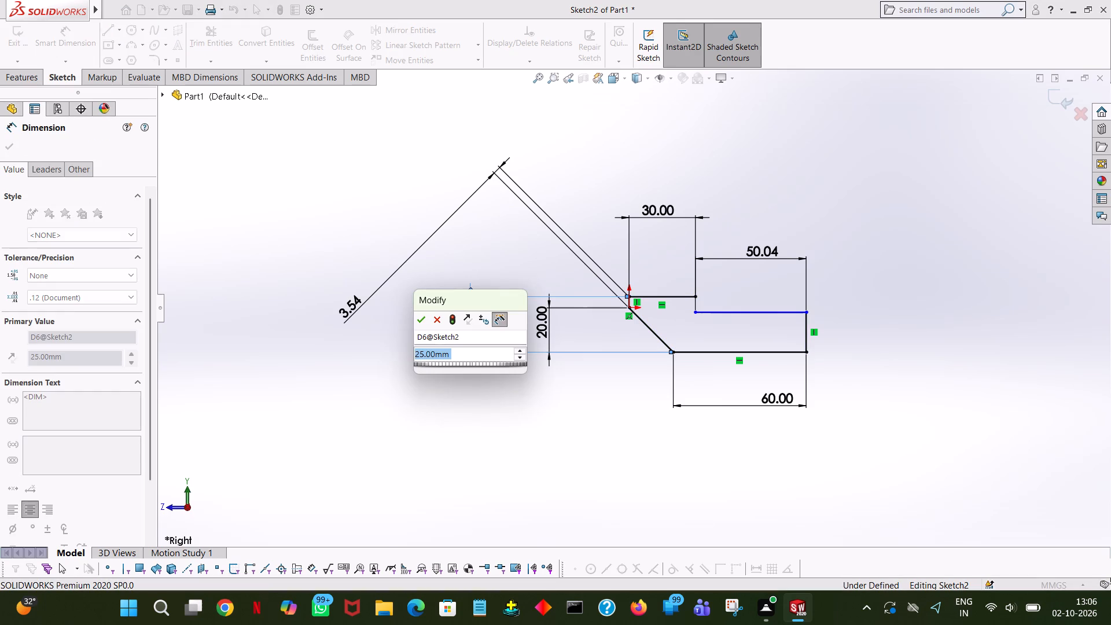
pyautogui.write('30')
pyautogui.press('Return')
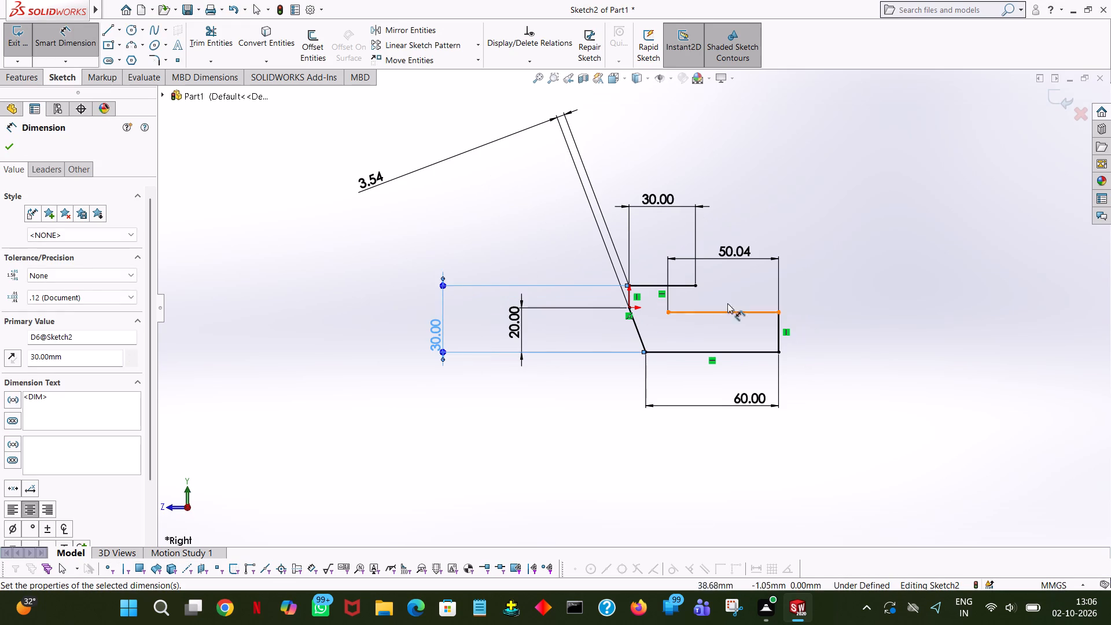
pyautogui.click(991, 275)
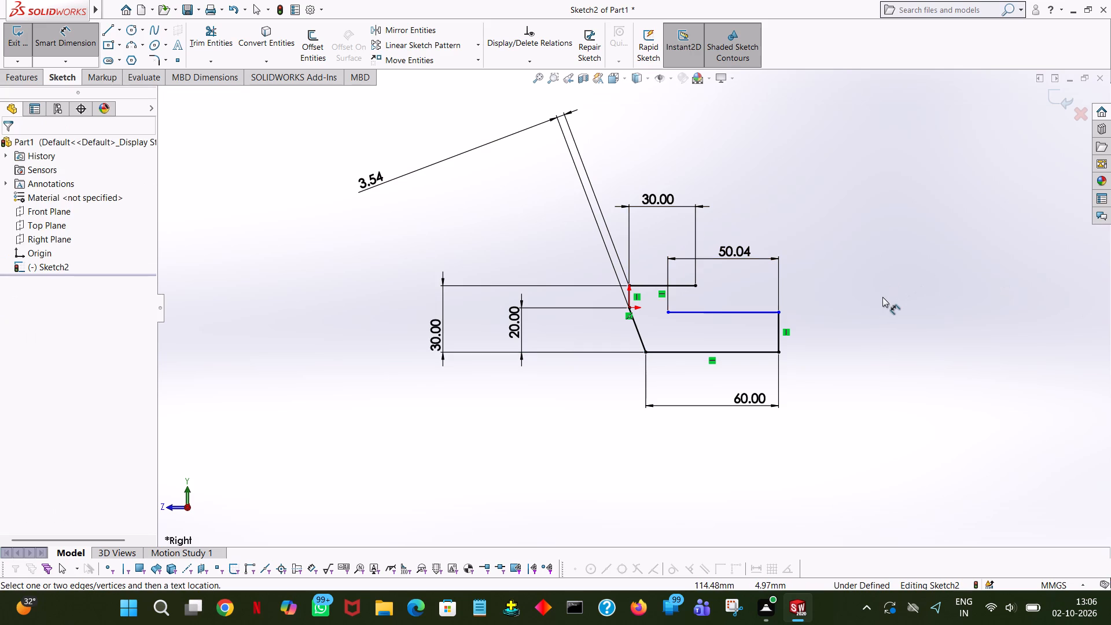
# Dimension the length of the vertical line at the base line's far end from the origin, keeping its current length.
pyautogui.click(779, 337)
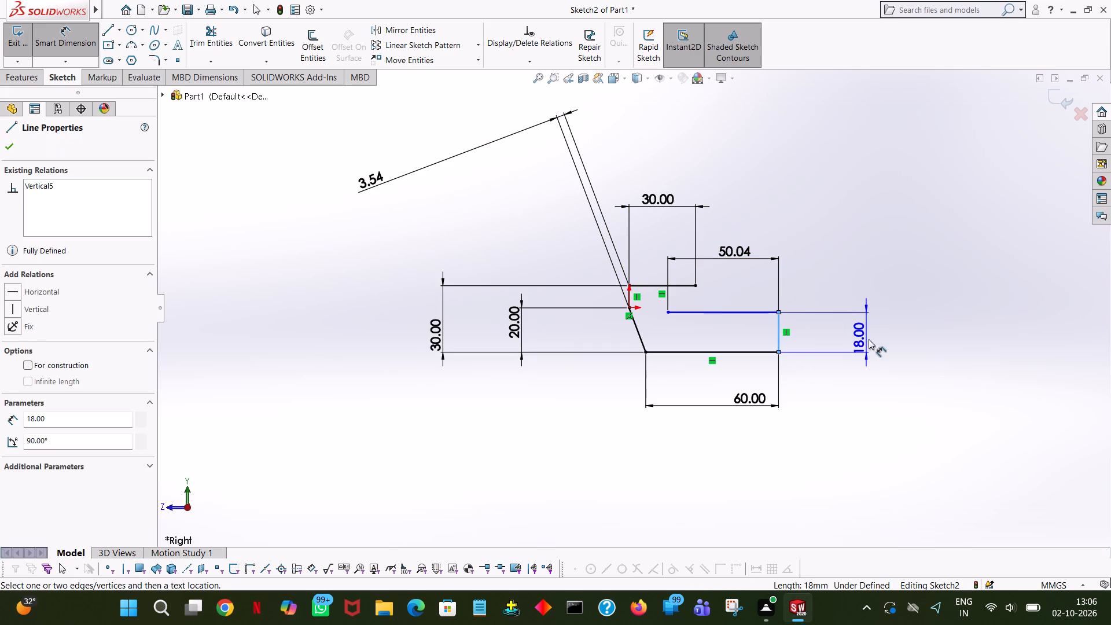
pyautogui.click(869, 339)
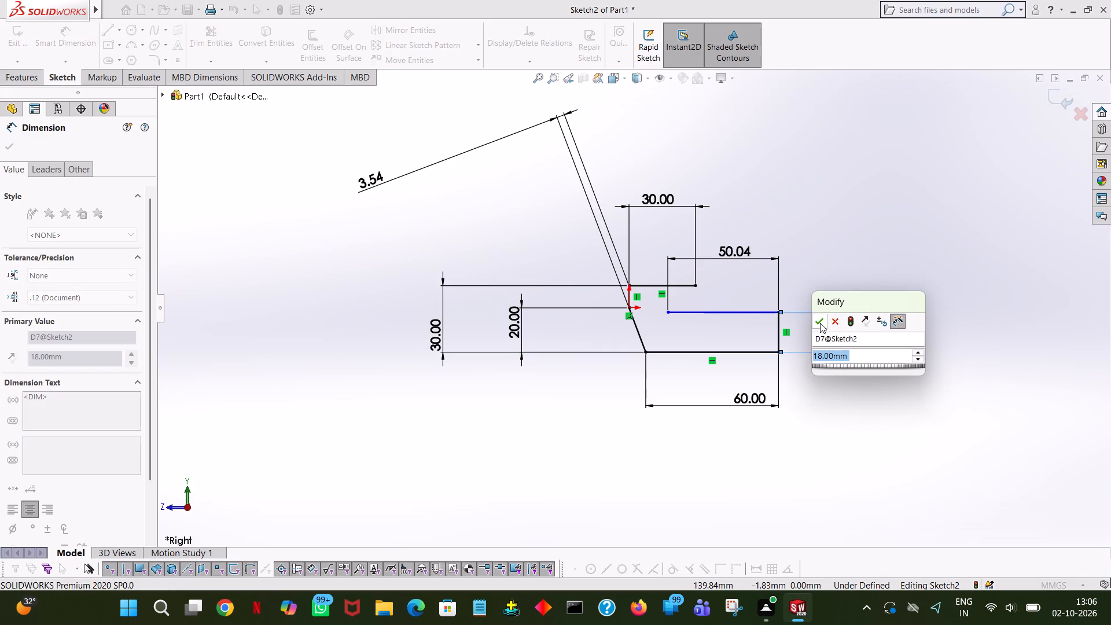
pyautogui.click(820, 323)
pyautogui.click(913, 236)
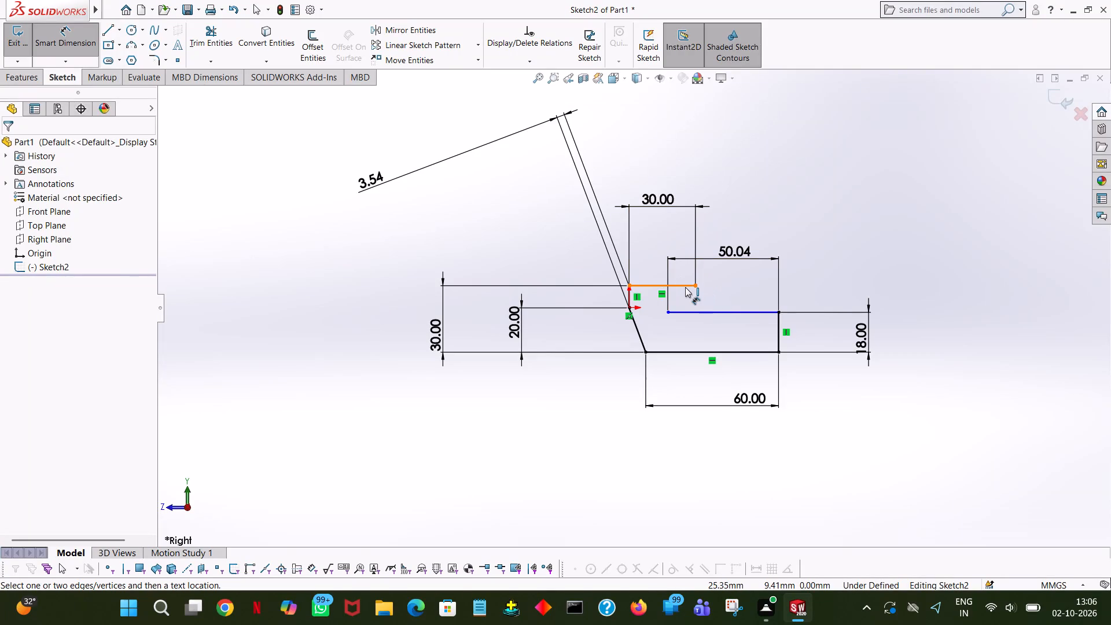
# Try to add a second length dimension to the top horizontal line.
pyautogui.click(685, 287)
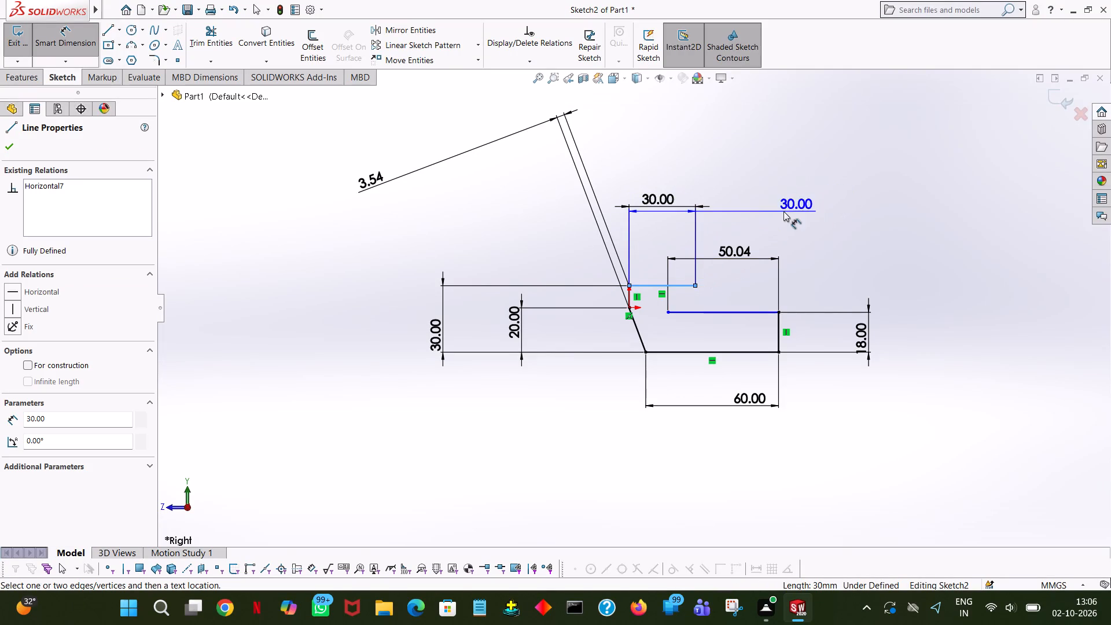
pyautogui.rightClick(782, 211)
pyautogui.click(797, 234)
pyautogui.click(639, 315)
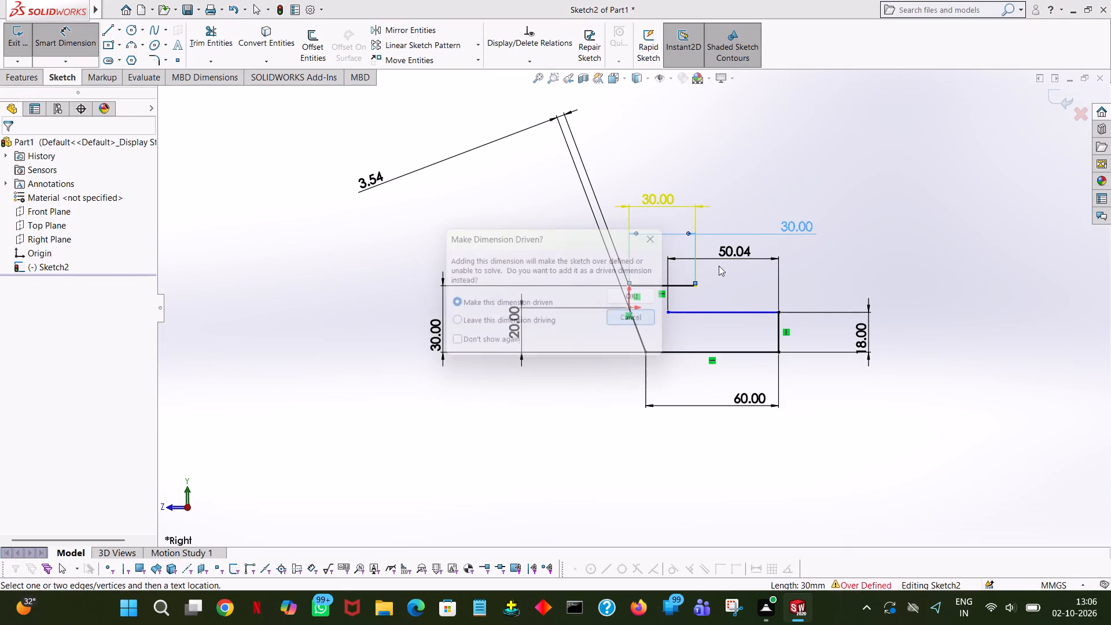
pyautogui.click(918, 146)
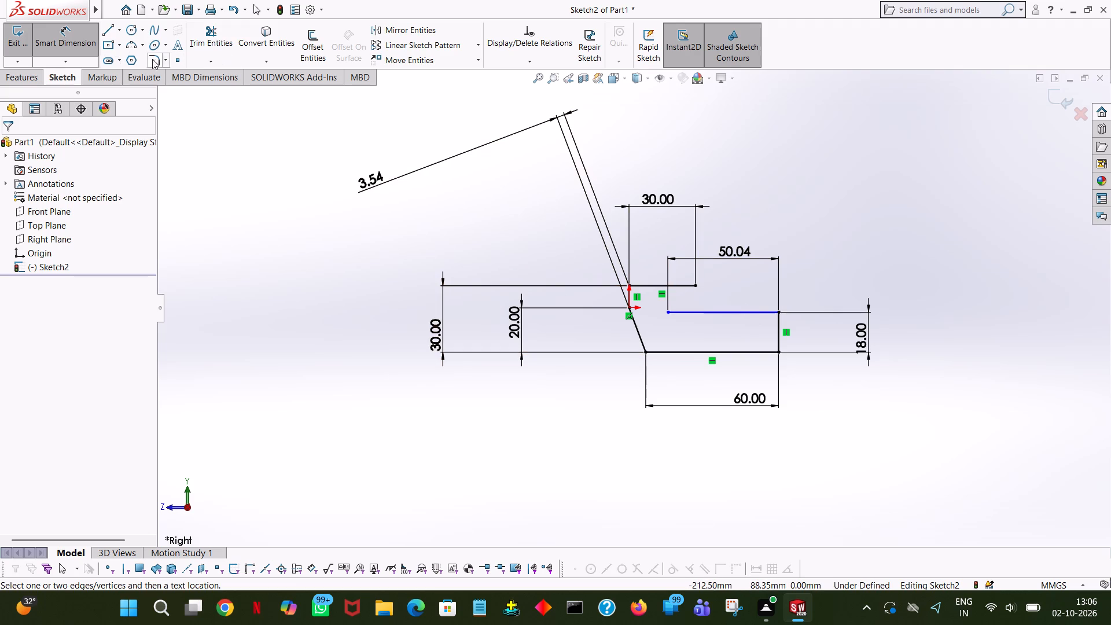
# Trim away the lower step's horizontal line that runs from the upper end of the base line's far vertical line.
pyautogui.click(212, 38)
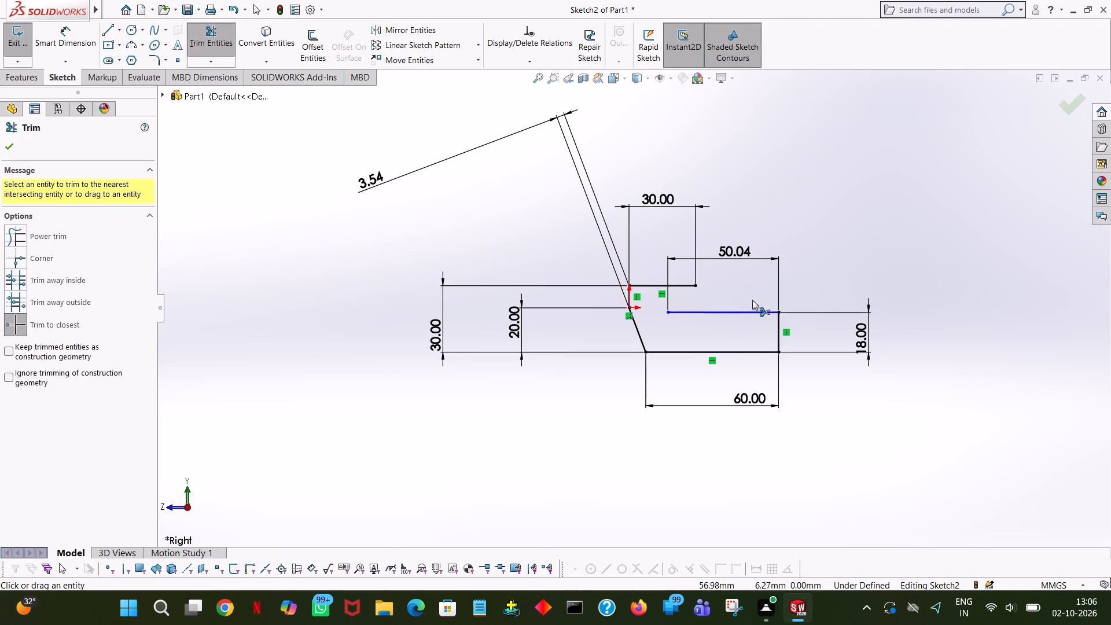
pyautogui.click(746, 310)
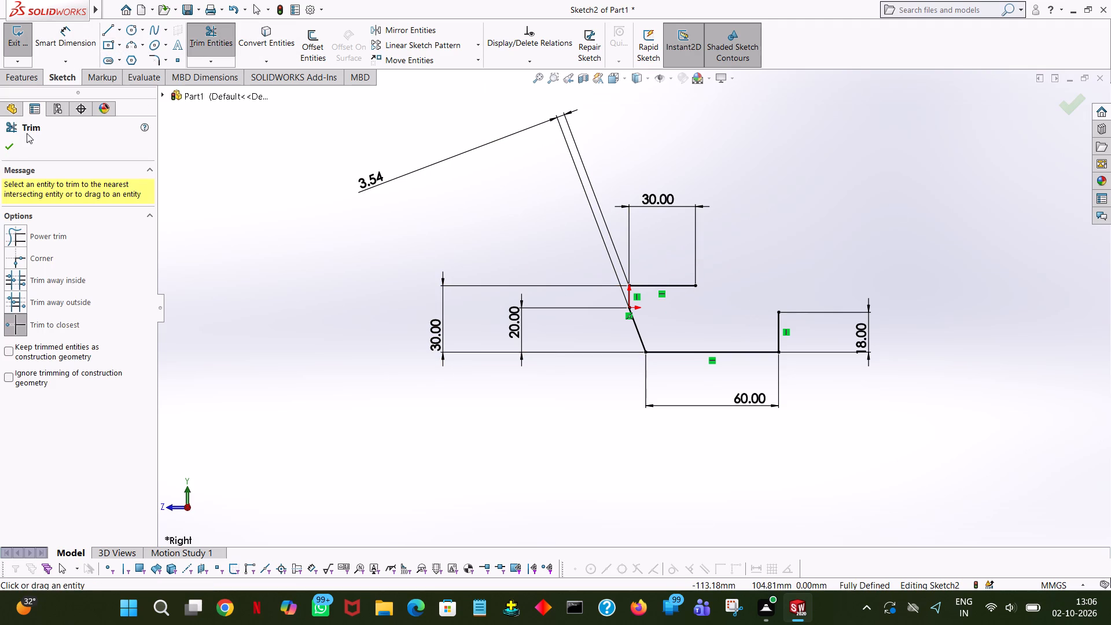
pyautogui.click(12, 146)
# Sketch a horizontal line about 37.56 mm long from the far vertical line's upper end to directly below the top horizontal line's end.
pyautogui.click(107, 33)
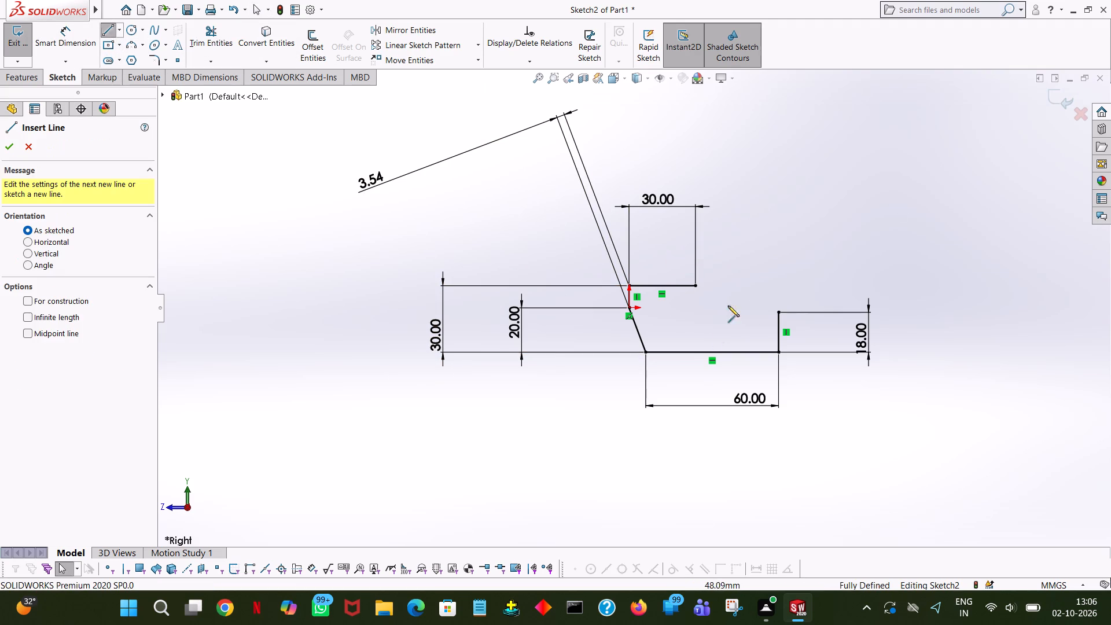
pyautogui.click(777, 310)
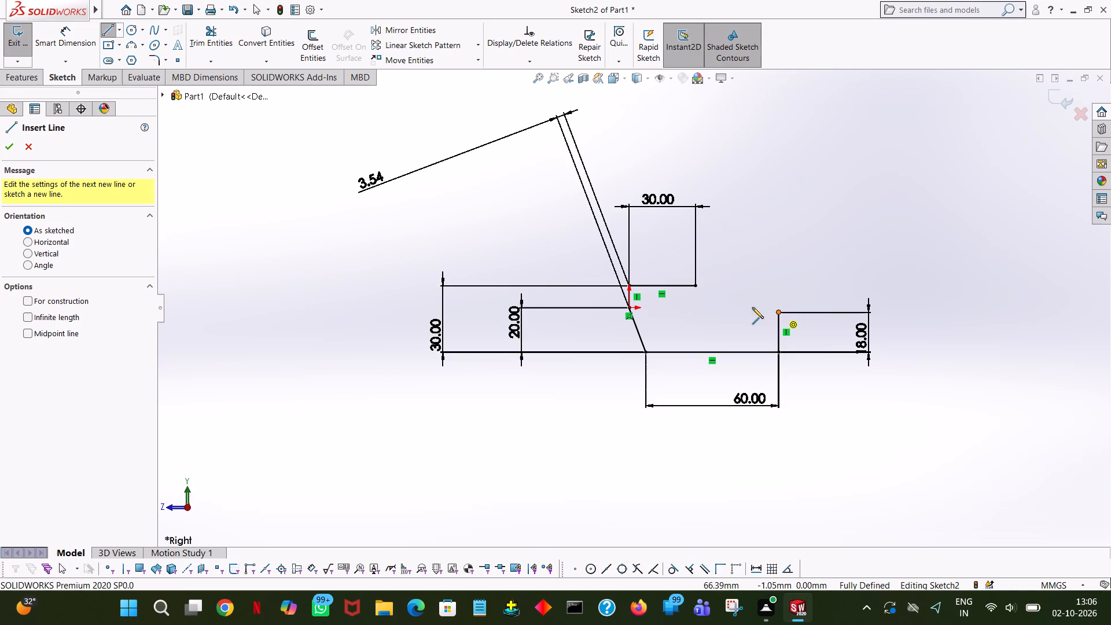
pyautogui.click(696, 310)
pyautogui.rightClick(696, 310)
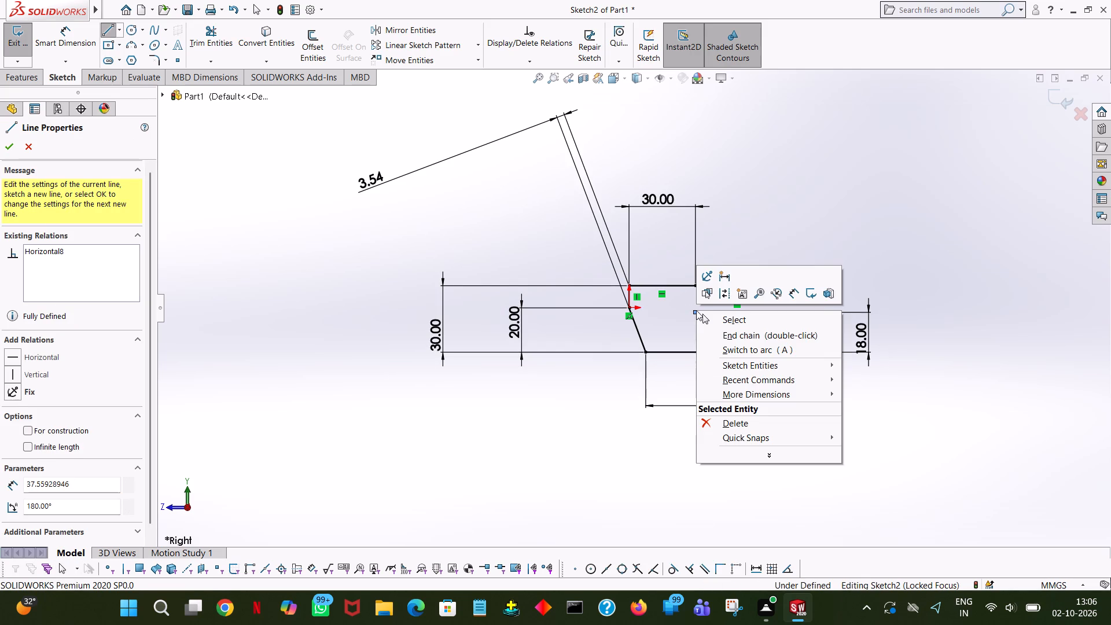
pyautogui.click(726, 318)
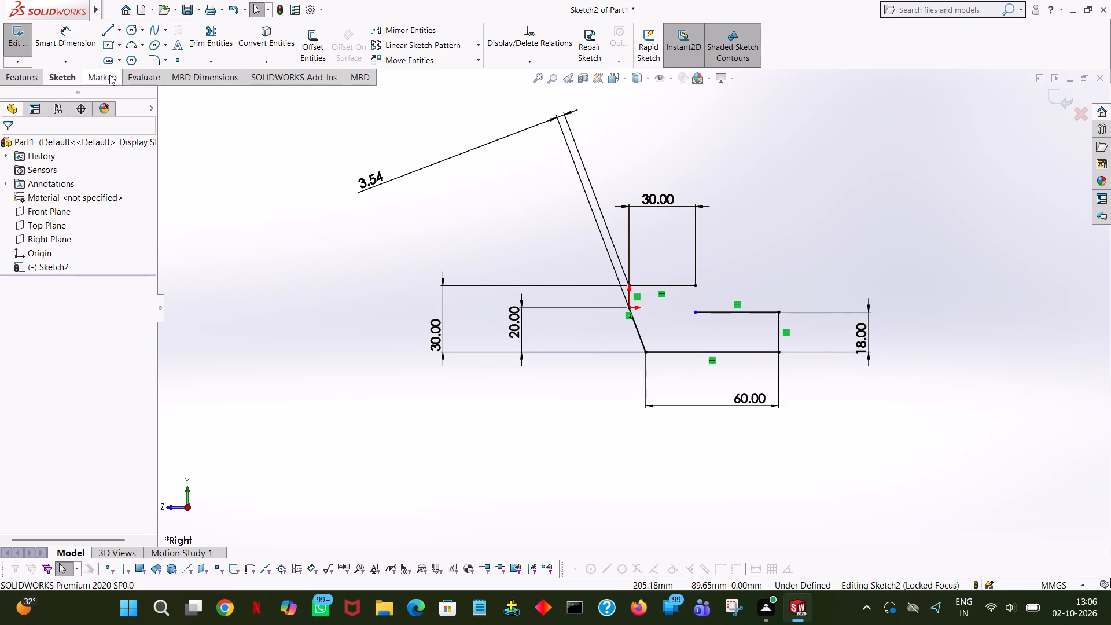
# Dimension the aligned distance from the new horizontal line's free end to the origin, keeping its current value.
pyautogui.click(67, 41)
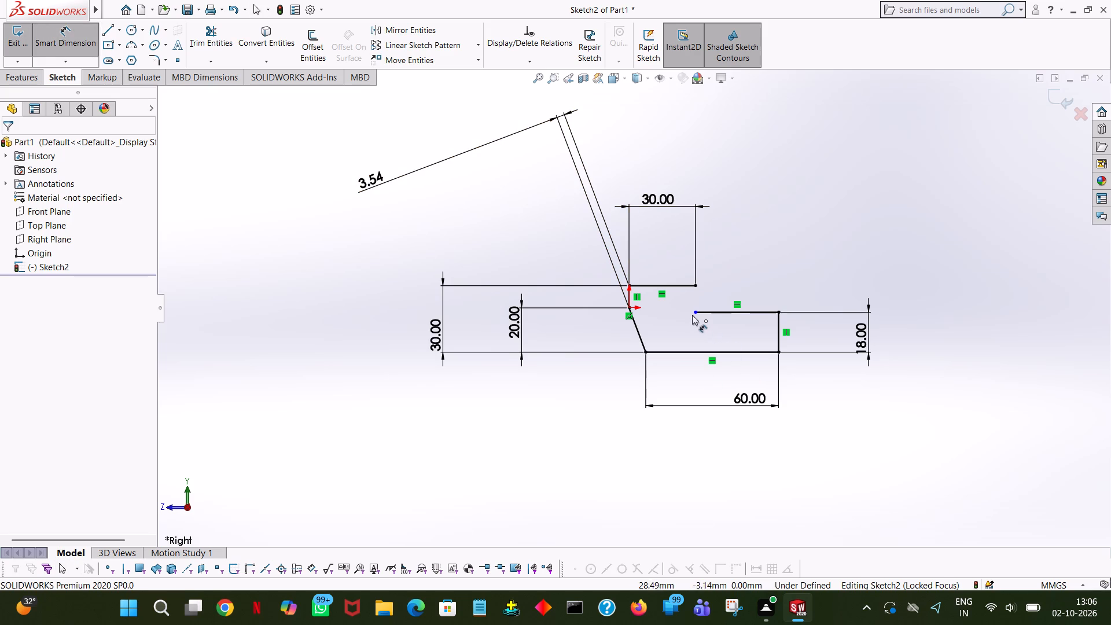
pyautogui.click(692, 315)
pyautogui.click(627, 310)
pyautogui.click(492, 343)
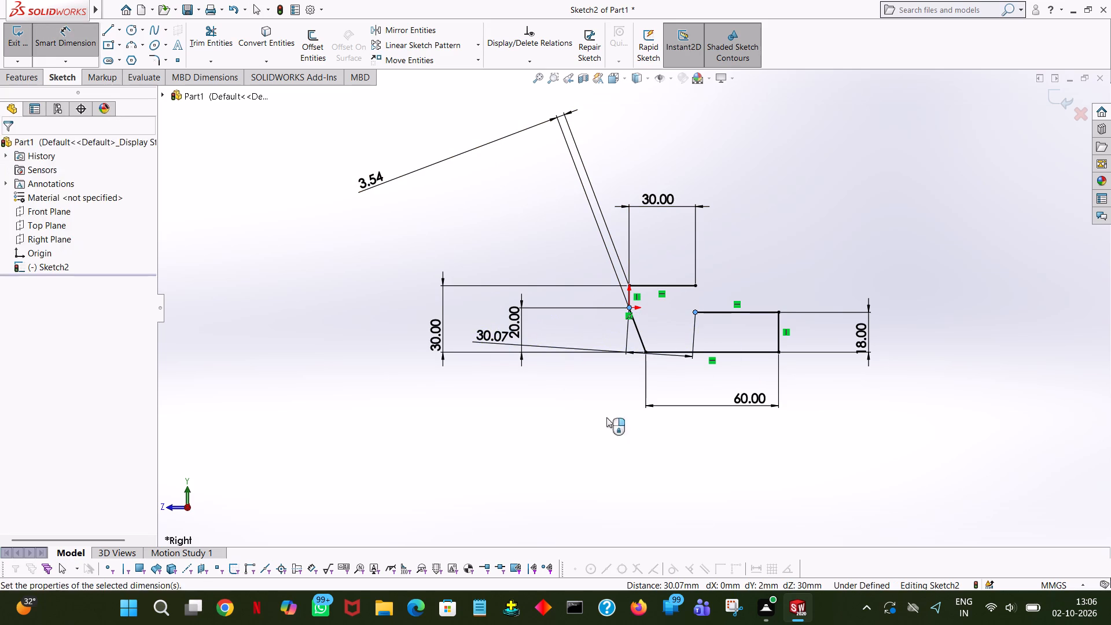
pyautogui.click(436, 326)
pyautogui.click(906, 225)
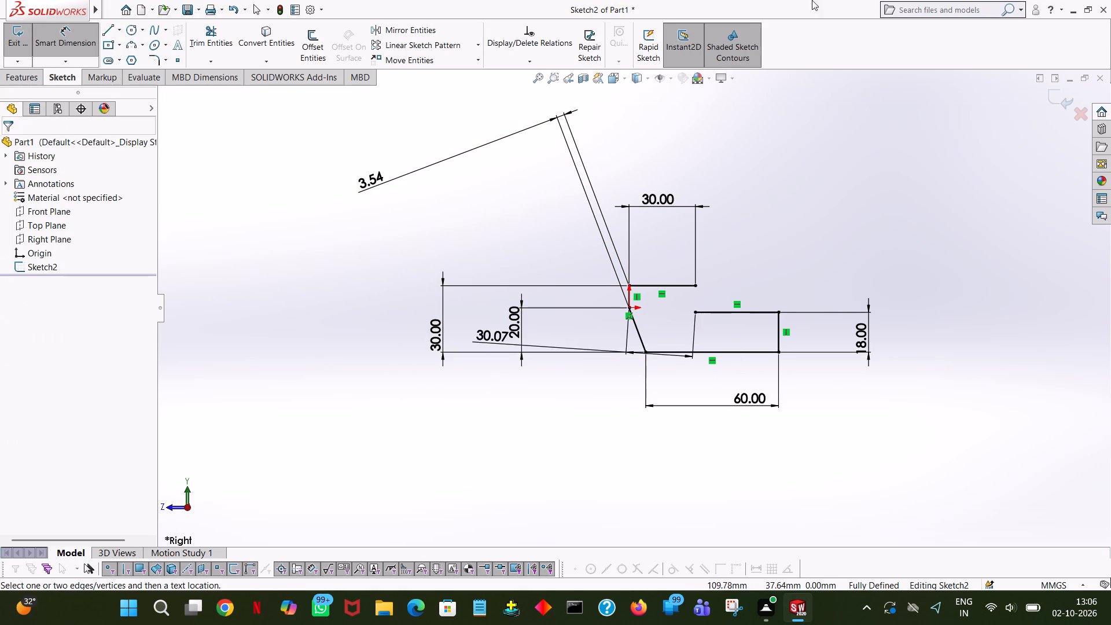
# Sketch a perimeter circle of 8 mm radius through the free ends of the top and lower step lines.
pyautogui.click(141, 30)
pyautogui.click(157, 59)
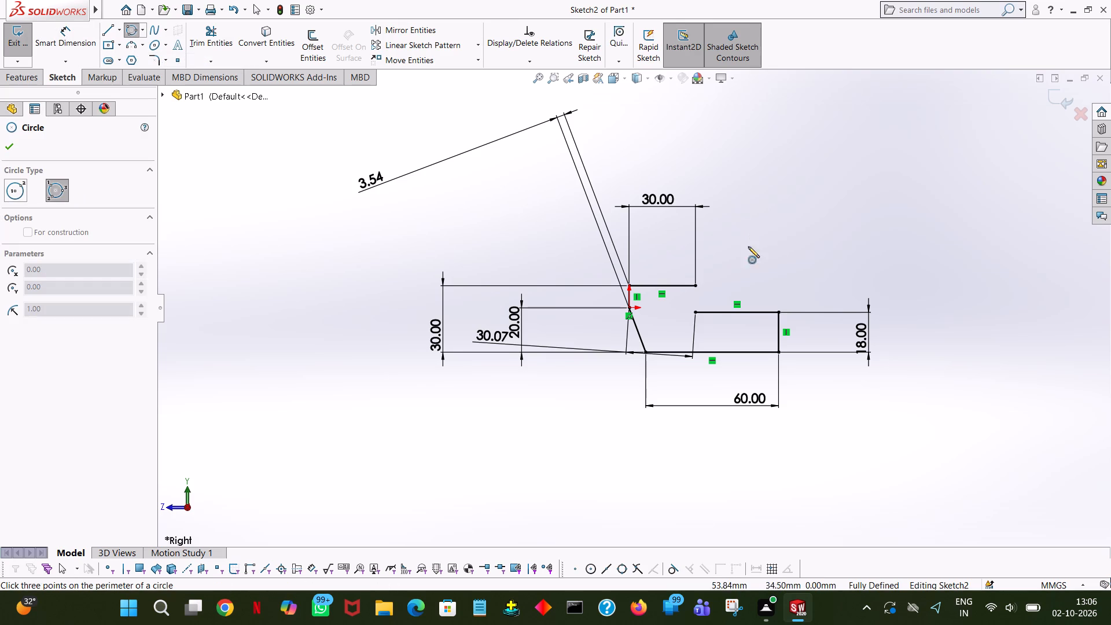
pyautogui.click(694, 285)
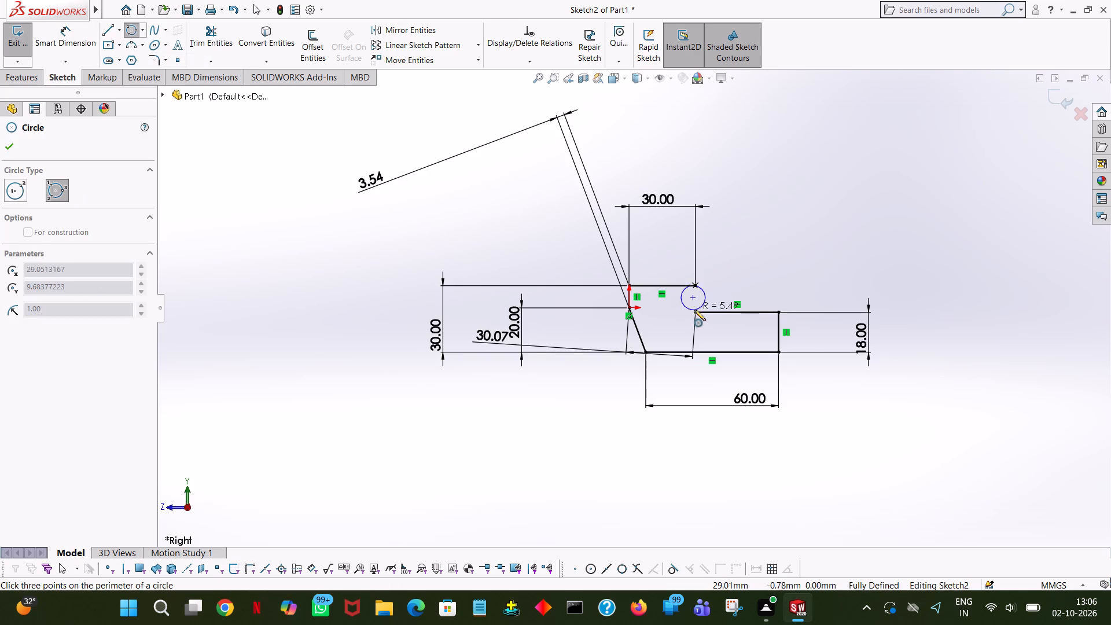
pyautogui.click(694, 311)
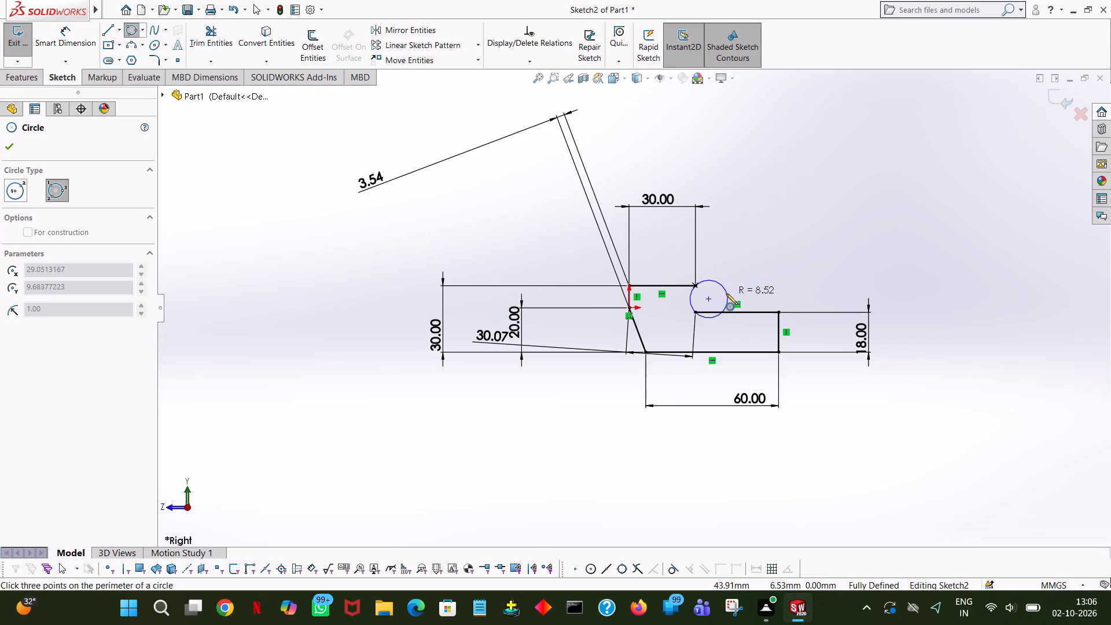
pyautogui.click(723, 296)
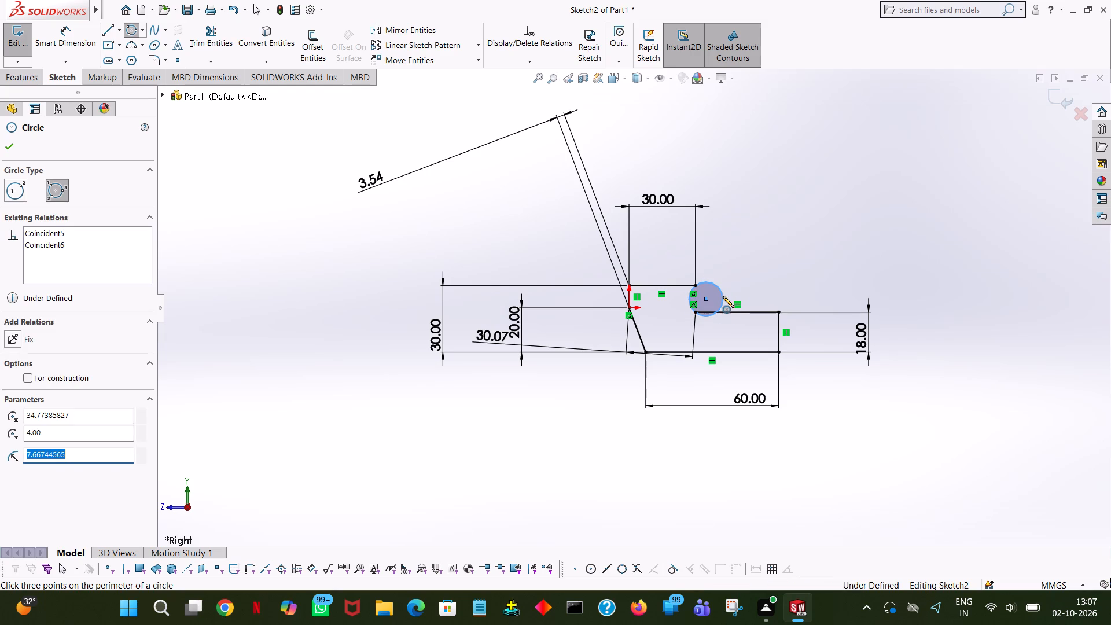
pyautogui.press('8')
pyautogui.press('Return')
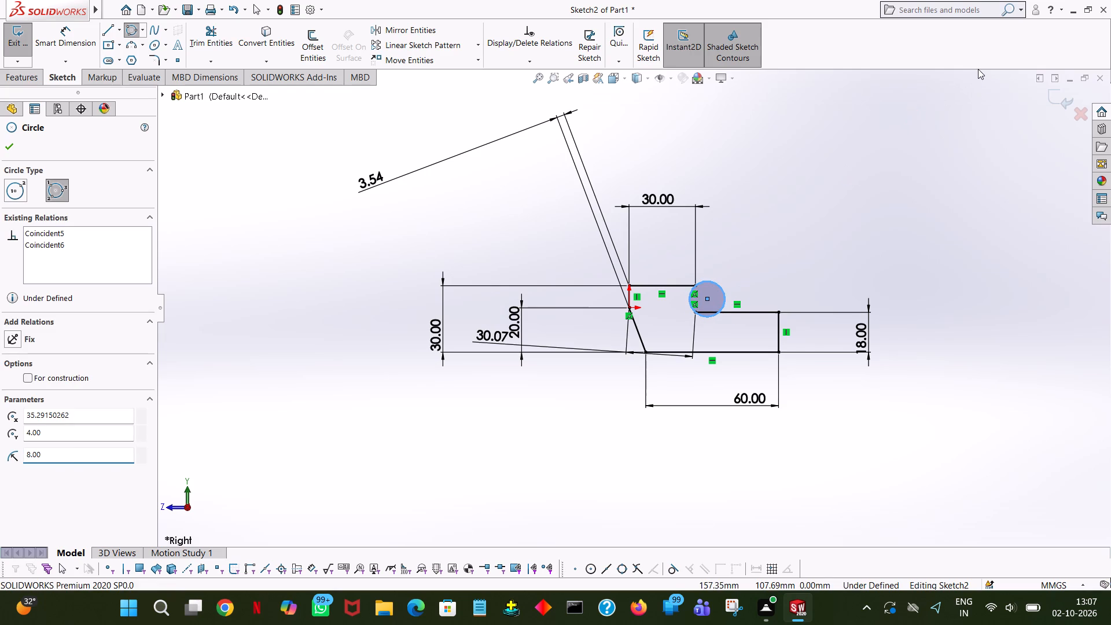
pyautogui.click(13, 144)
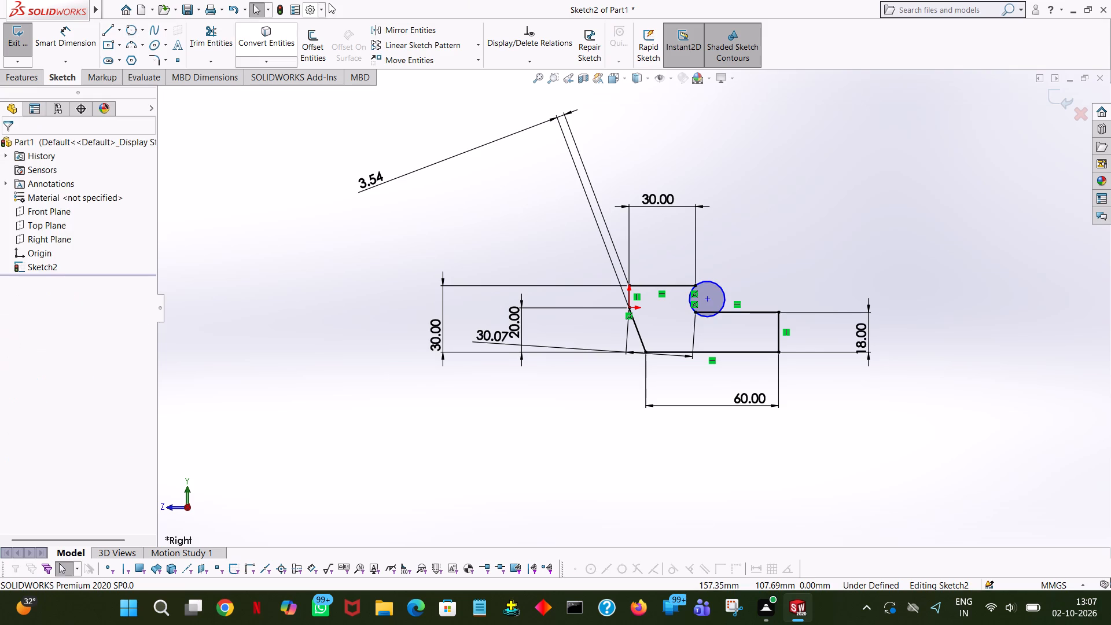
# Trim the circle's outer and lower portions, leaving a concave arc that joins the two step lines' ends.
pyautogui.click(212, 52)
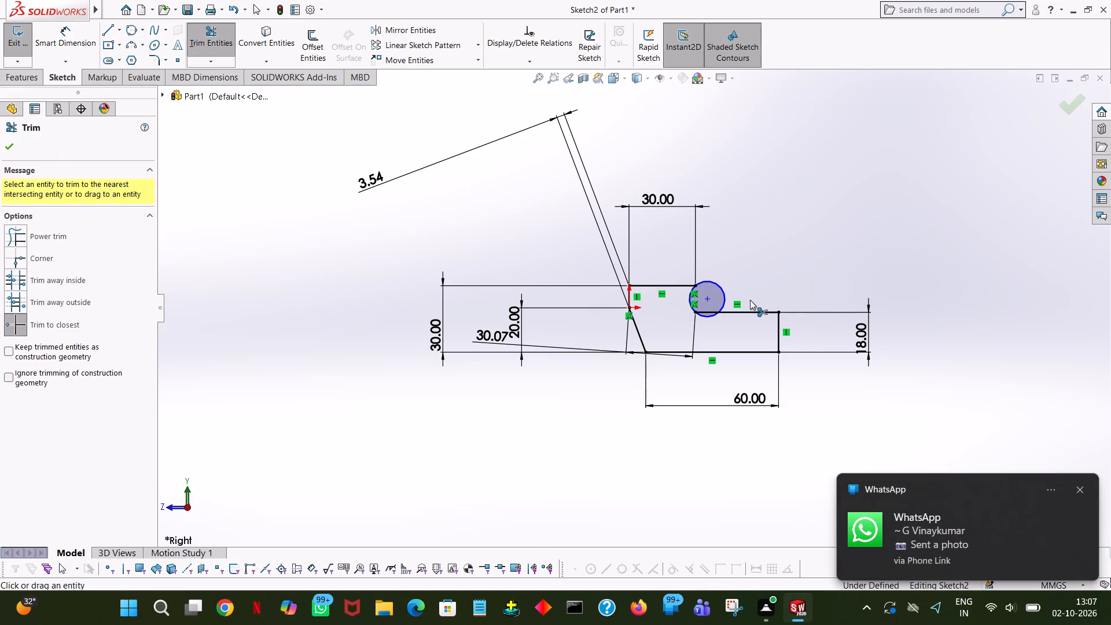
pyautogui.click(719, 285)
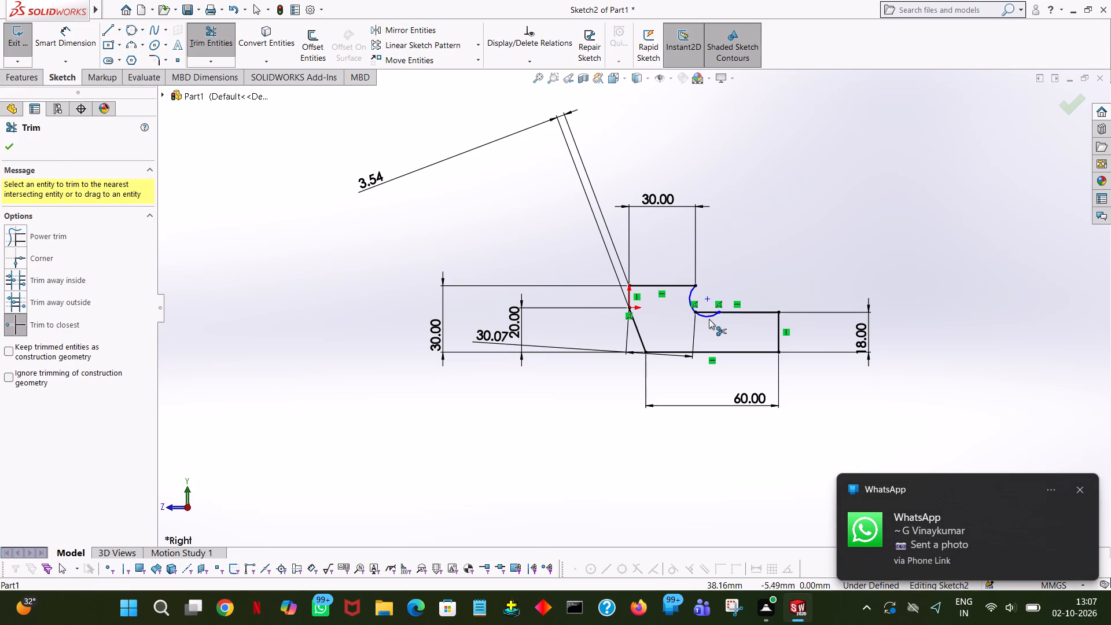
pyautogui.click(711, 317)
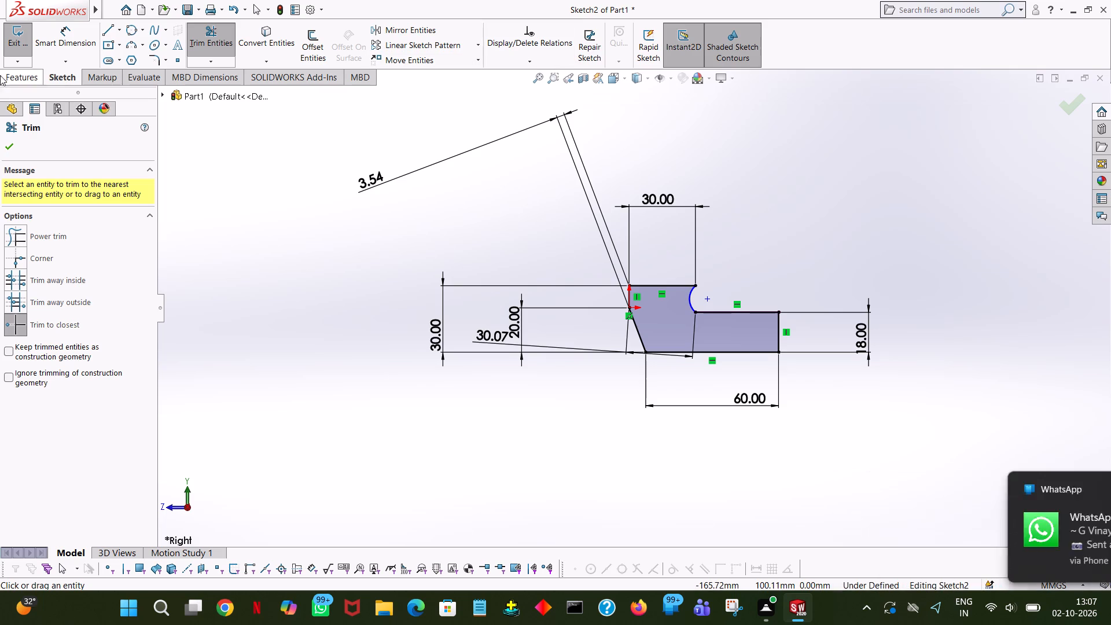
pyautogui.click(12, 149)
# Add a radius dimension to the concave arc, keeping its current value.
pyautogui.click(62, 41)
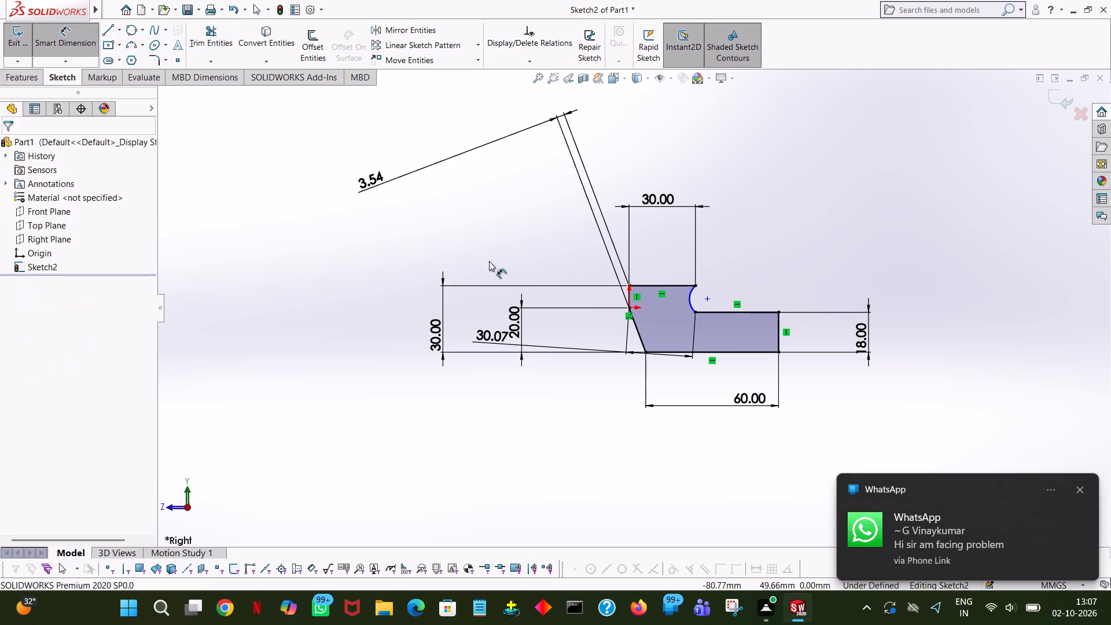
pyautogui.click(691, 303)
pyautogui.click(831, 259)
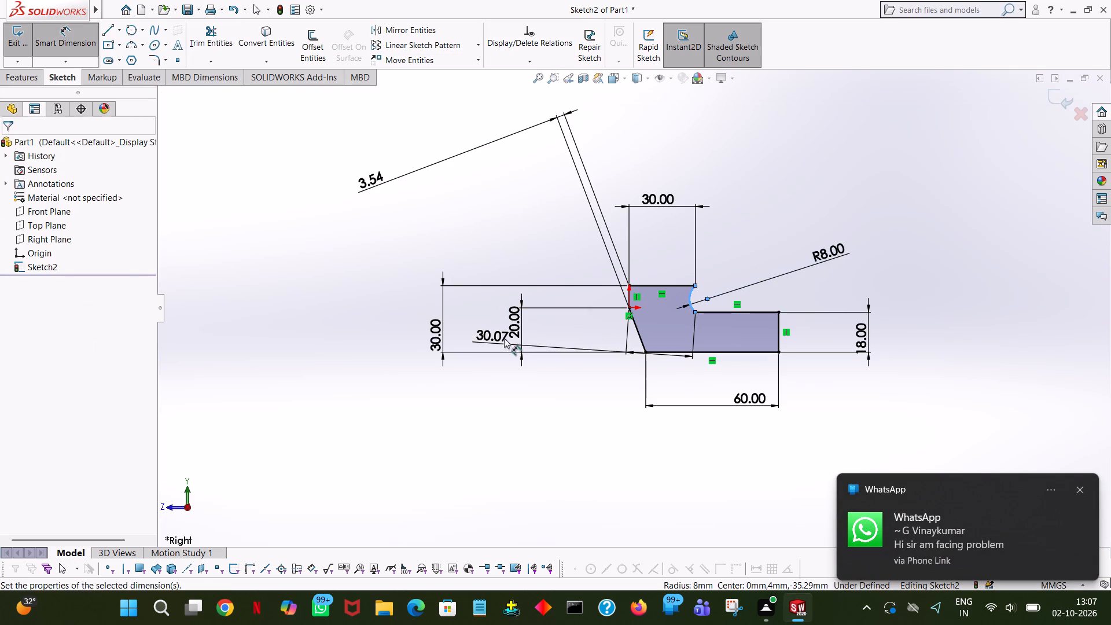
pyautogui.click(774, 241)
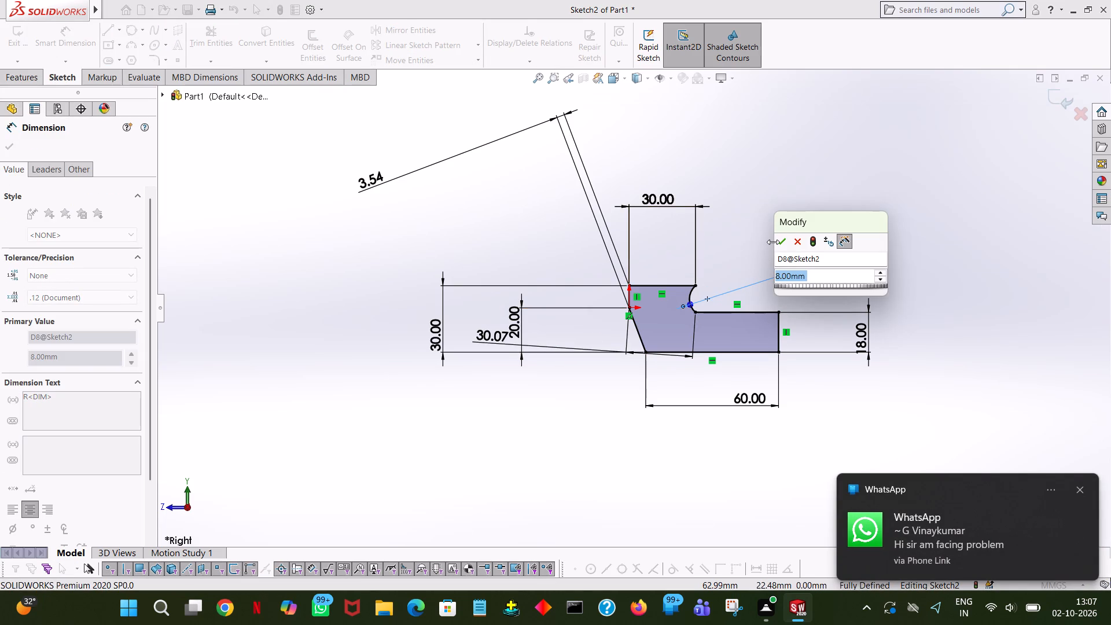
pyautogui.click(782, 249)
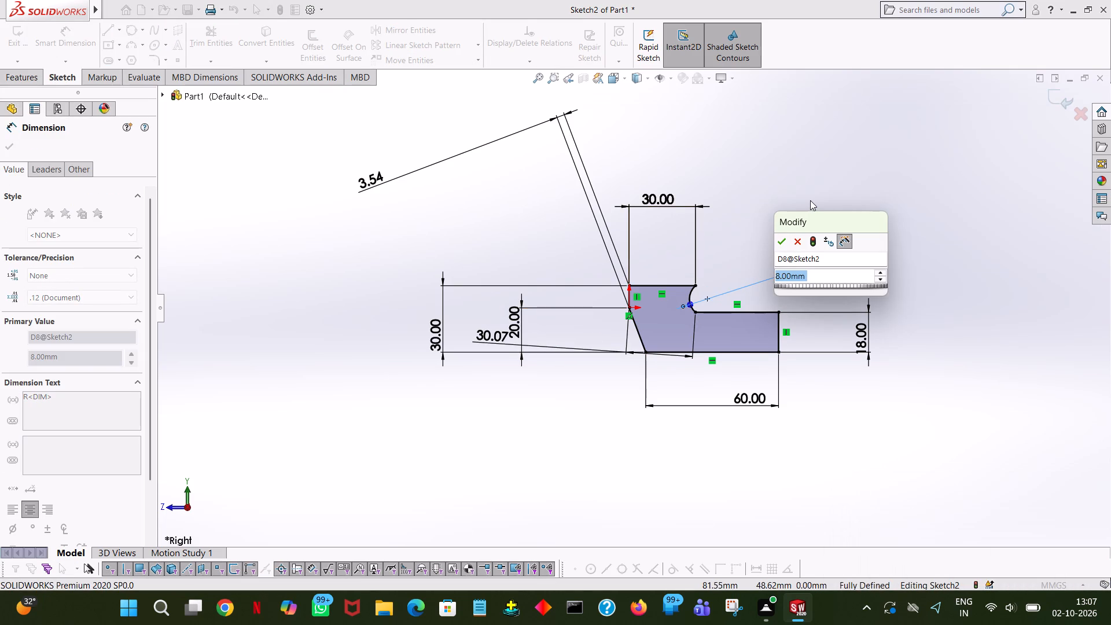
pyautogui.click(869, 172)
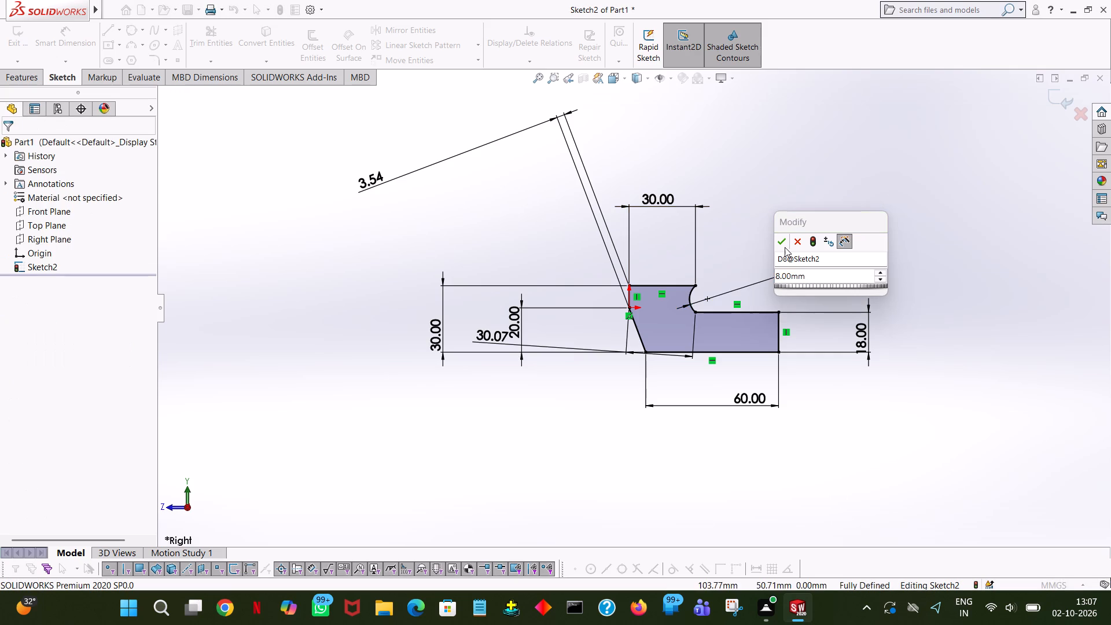
pyautogui.click(785, 247)
pyautogui.click(874, 196)
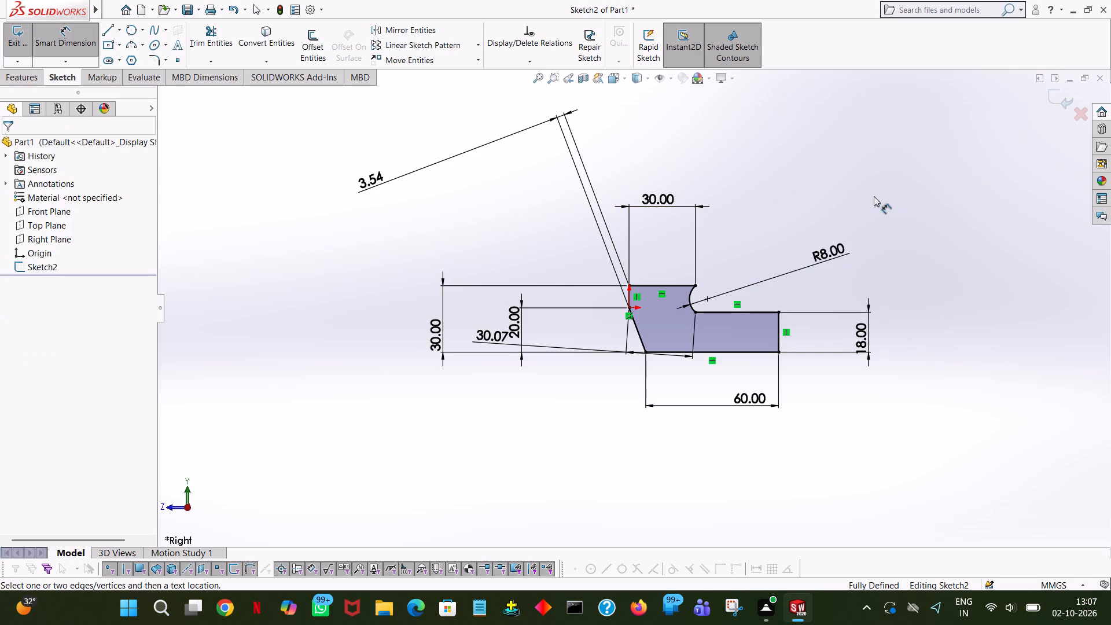
pyautogui.click(67, 27)
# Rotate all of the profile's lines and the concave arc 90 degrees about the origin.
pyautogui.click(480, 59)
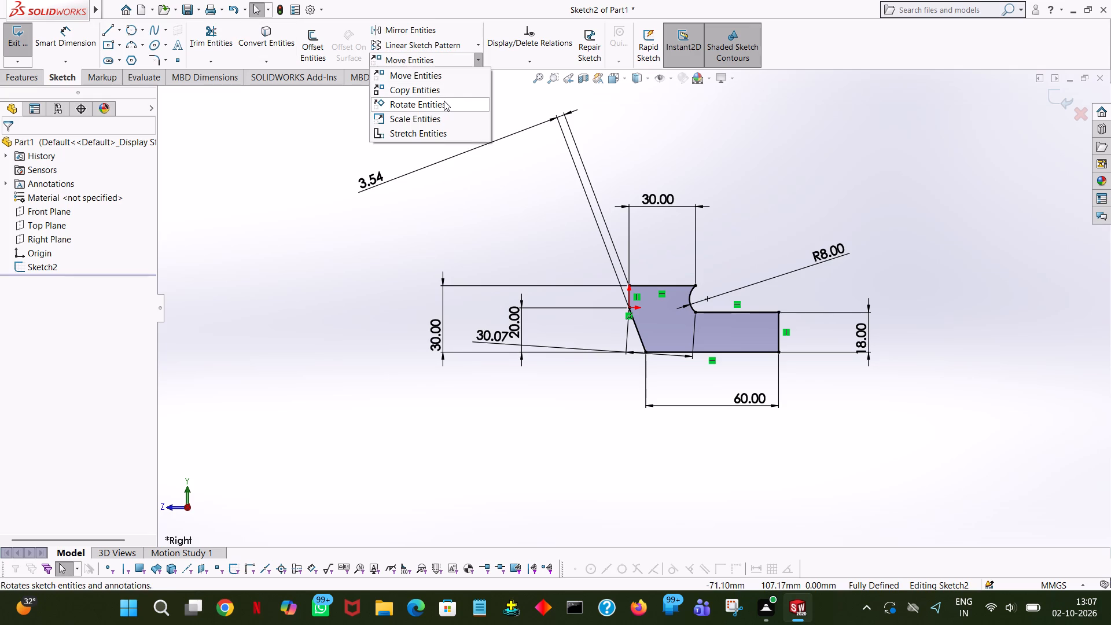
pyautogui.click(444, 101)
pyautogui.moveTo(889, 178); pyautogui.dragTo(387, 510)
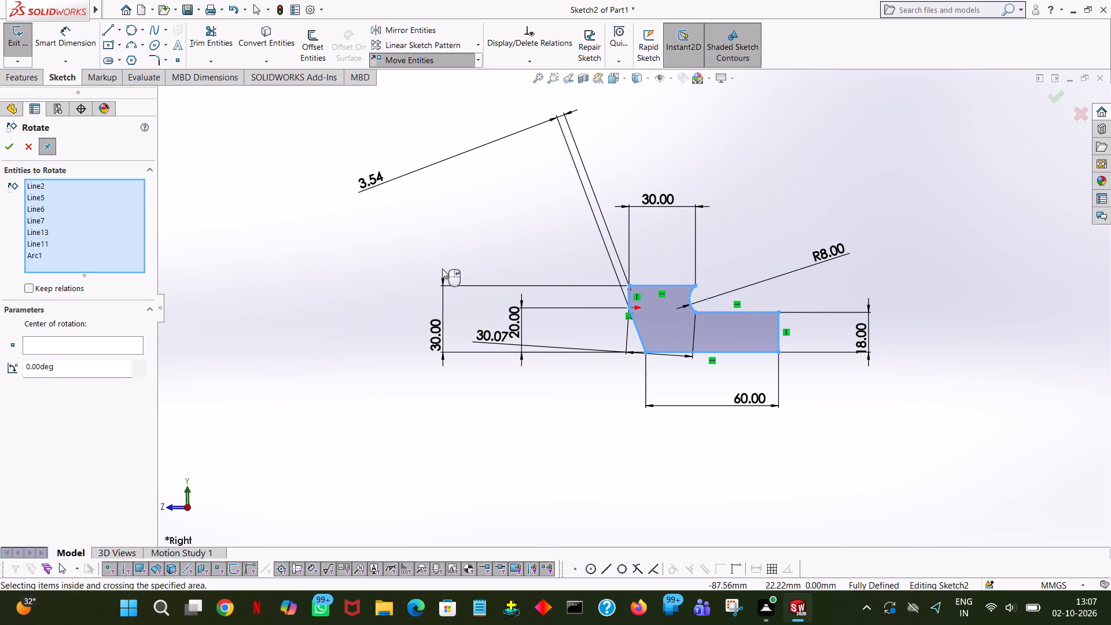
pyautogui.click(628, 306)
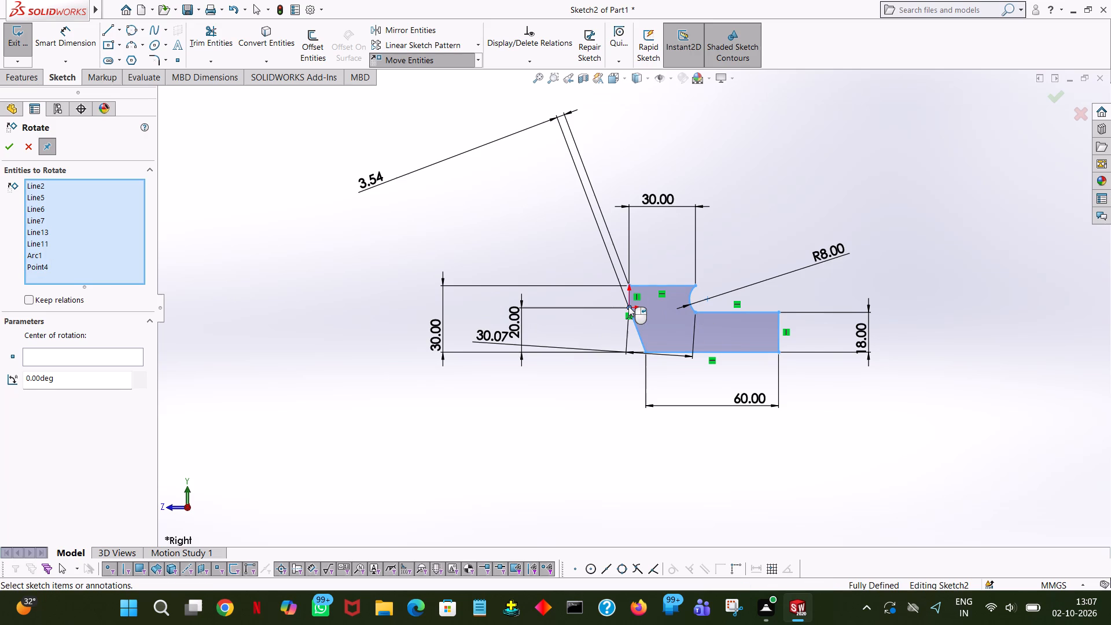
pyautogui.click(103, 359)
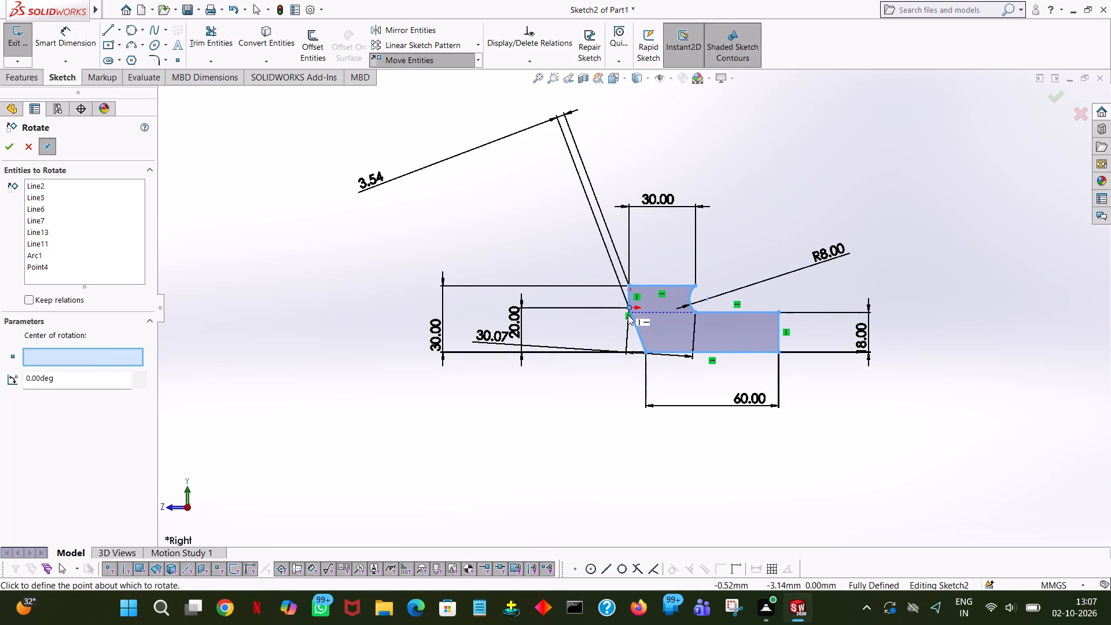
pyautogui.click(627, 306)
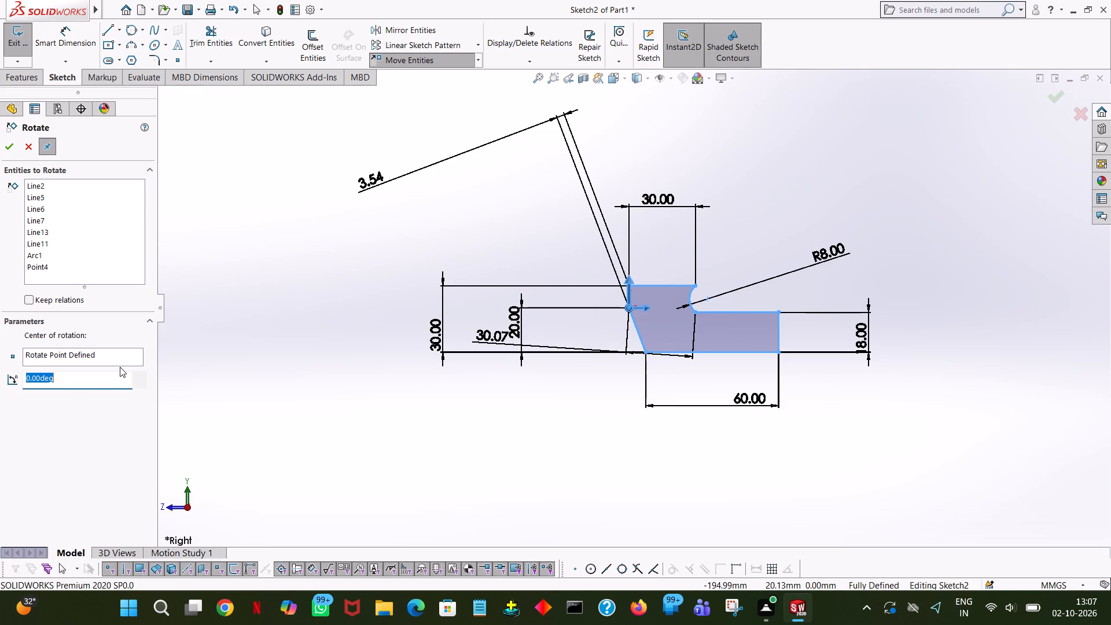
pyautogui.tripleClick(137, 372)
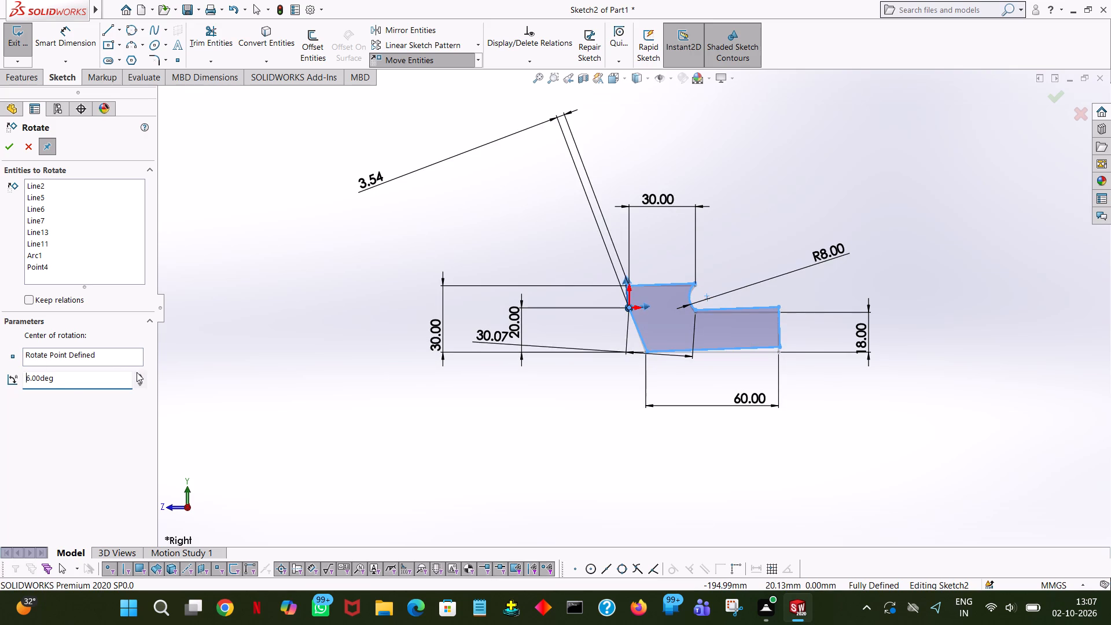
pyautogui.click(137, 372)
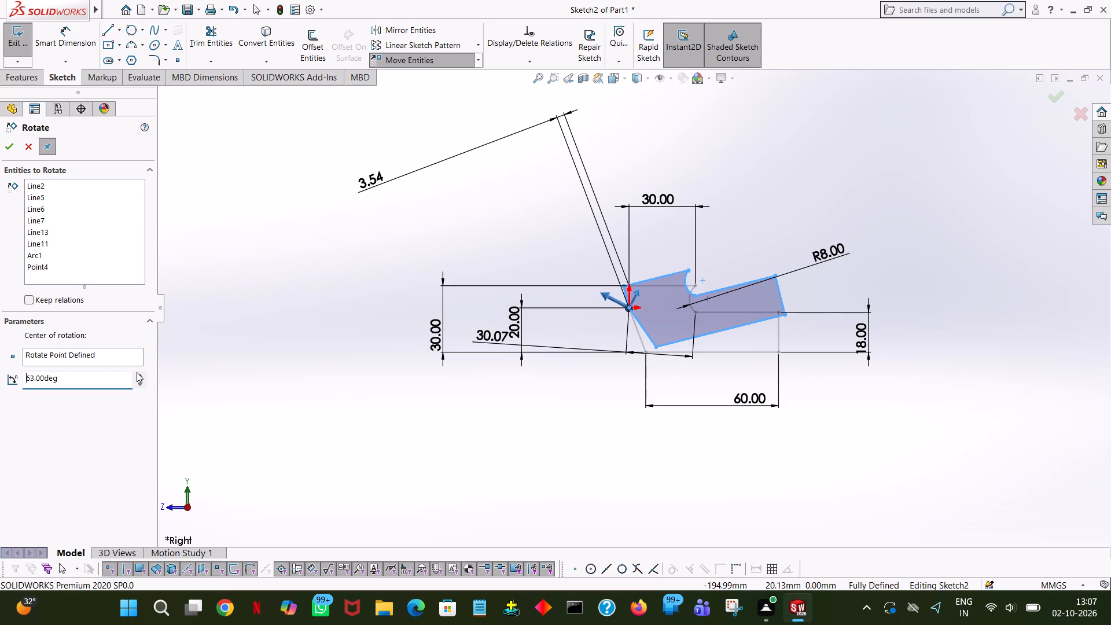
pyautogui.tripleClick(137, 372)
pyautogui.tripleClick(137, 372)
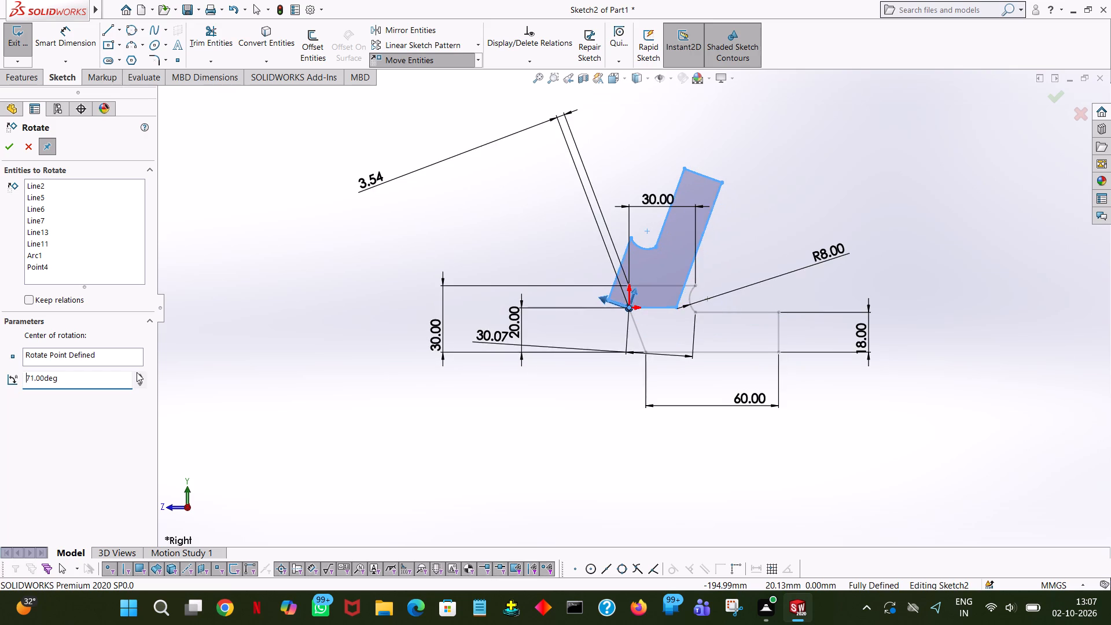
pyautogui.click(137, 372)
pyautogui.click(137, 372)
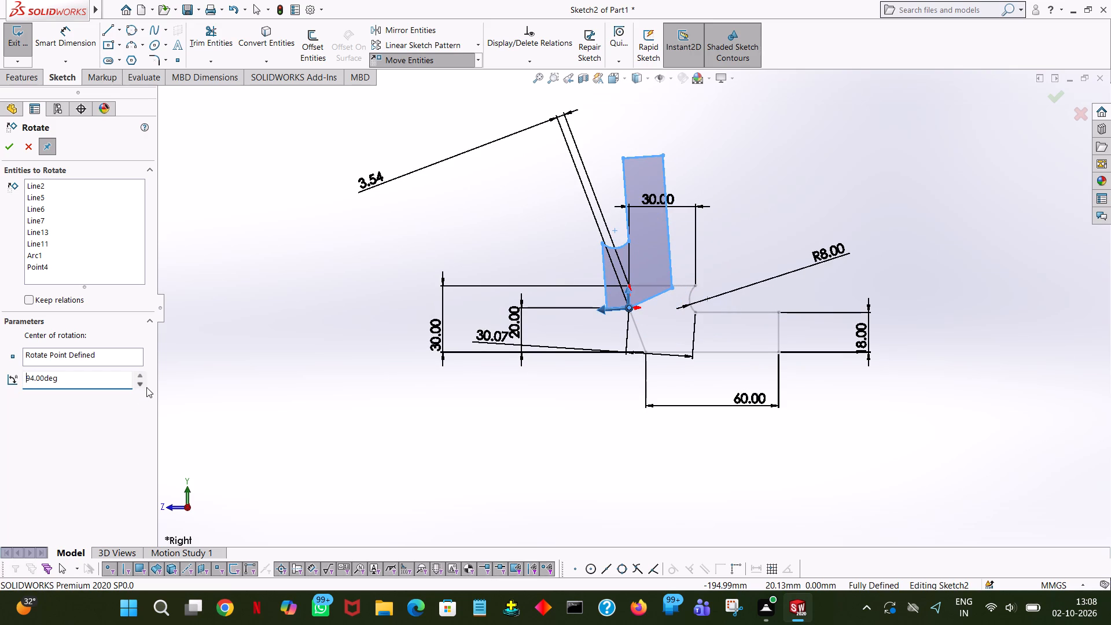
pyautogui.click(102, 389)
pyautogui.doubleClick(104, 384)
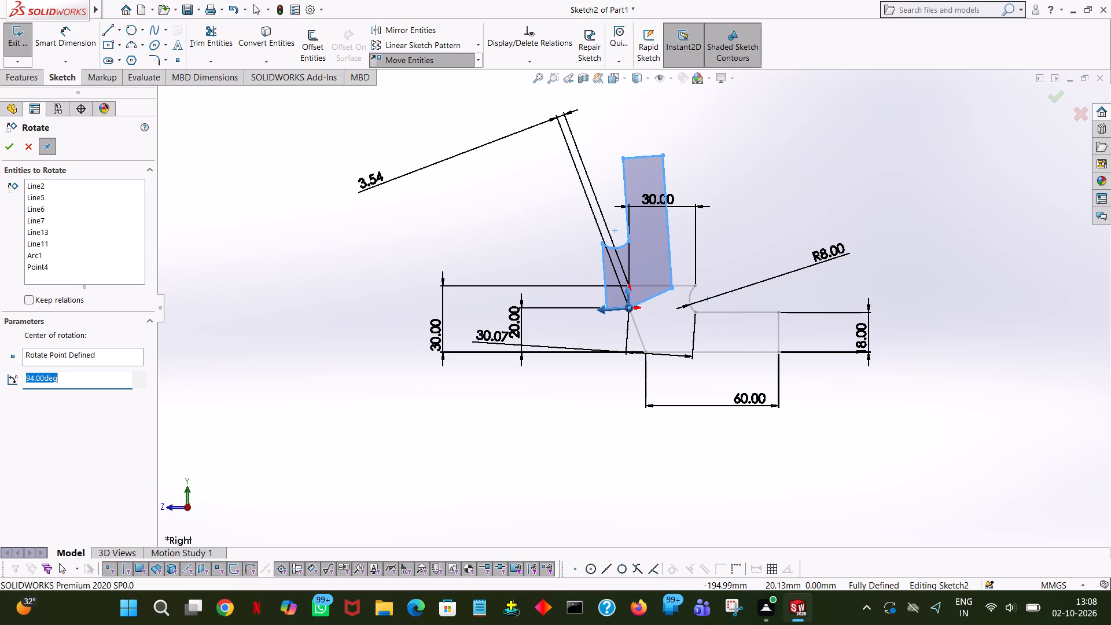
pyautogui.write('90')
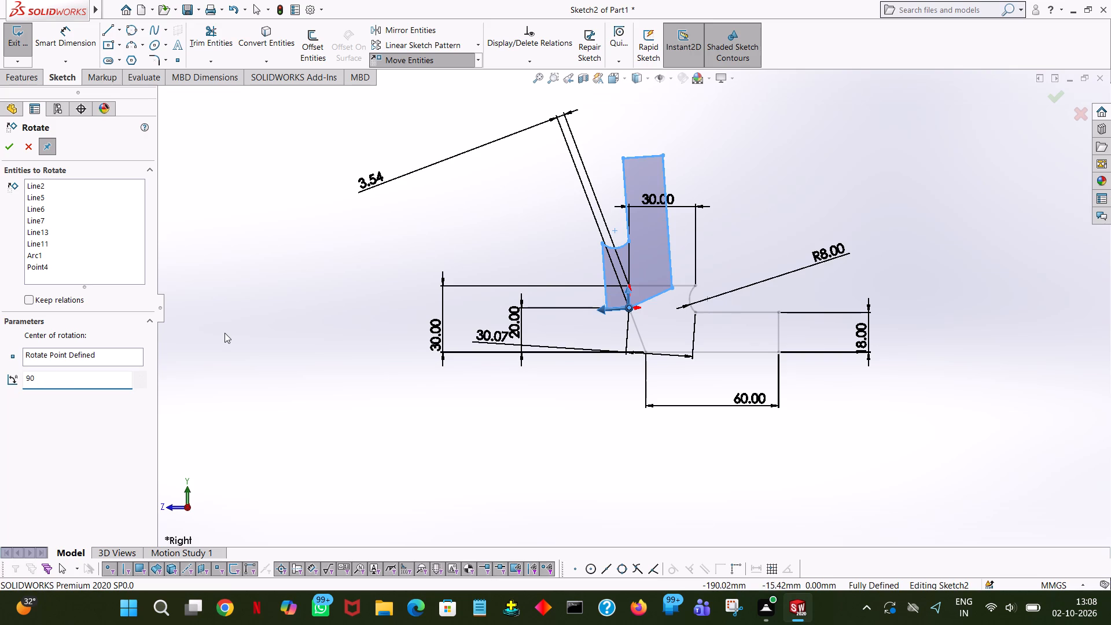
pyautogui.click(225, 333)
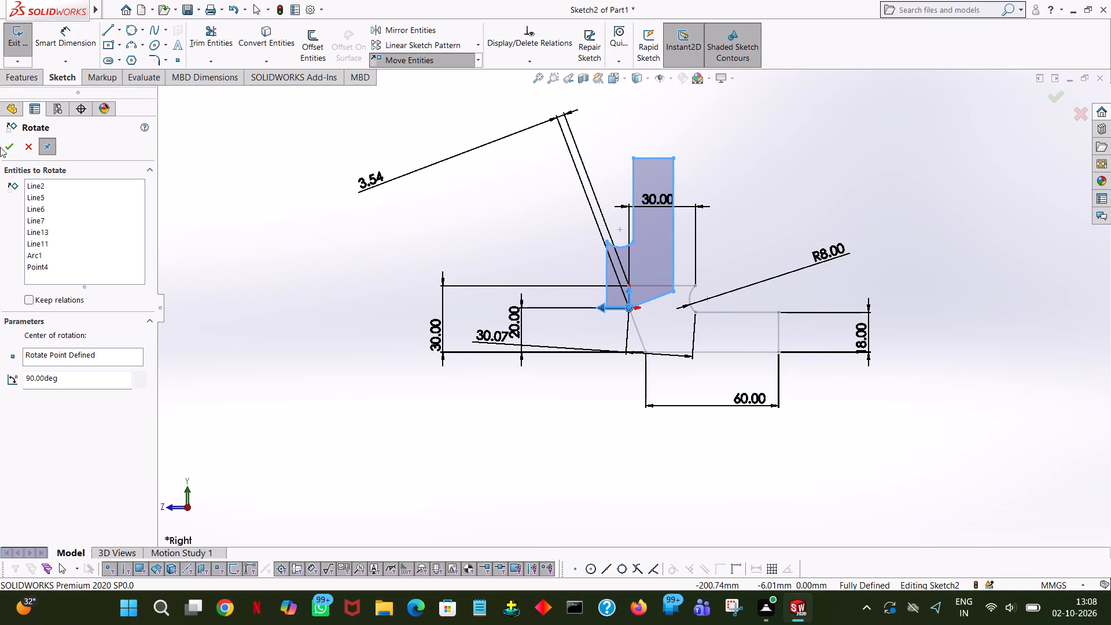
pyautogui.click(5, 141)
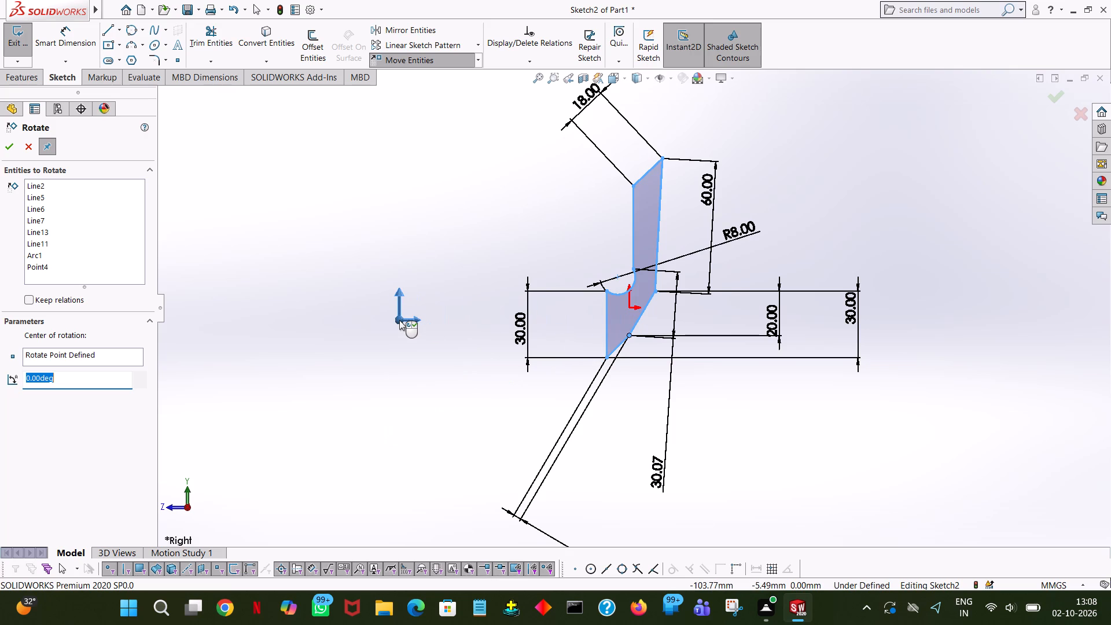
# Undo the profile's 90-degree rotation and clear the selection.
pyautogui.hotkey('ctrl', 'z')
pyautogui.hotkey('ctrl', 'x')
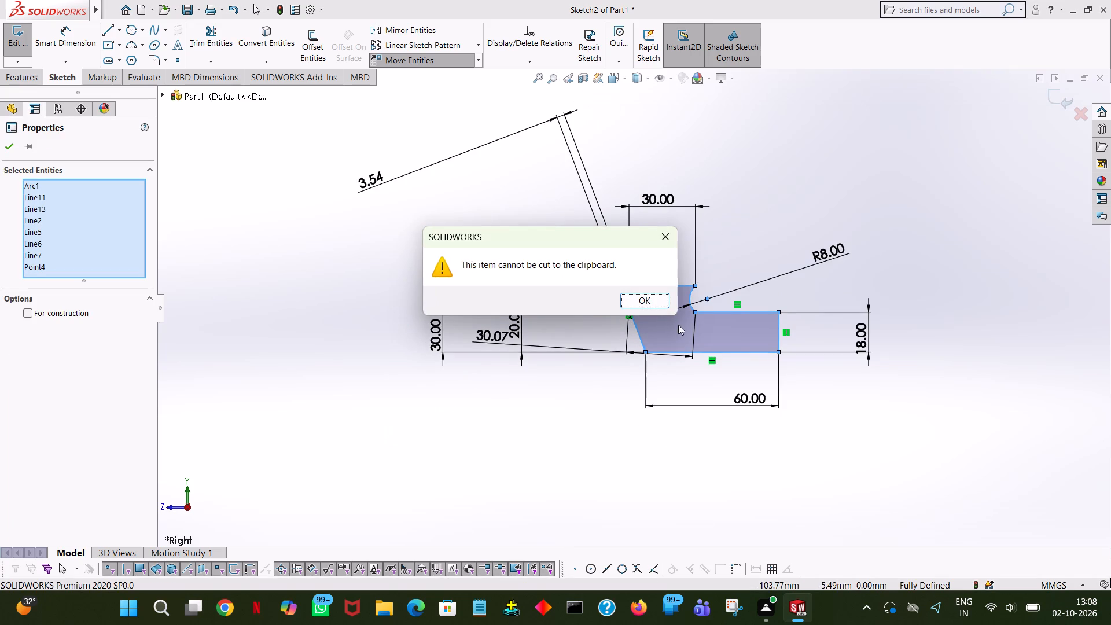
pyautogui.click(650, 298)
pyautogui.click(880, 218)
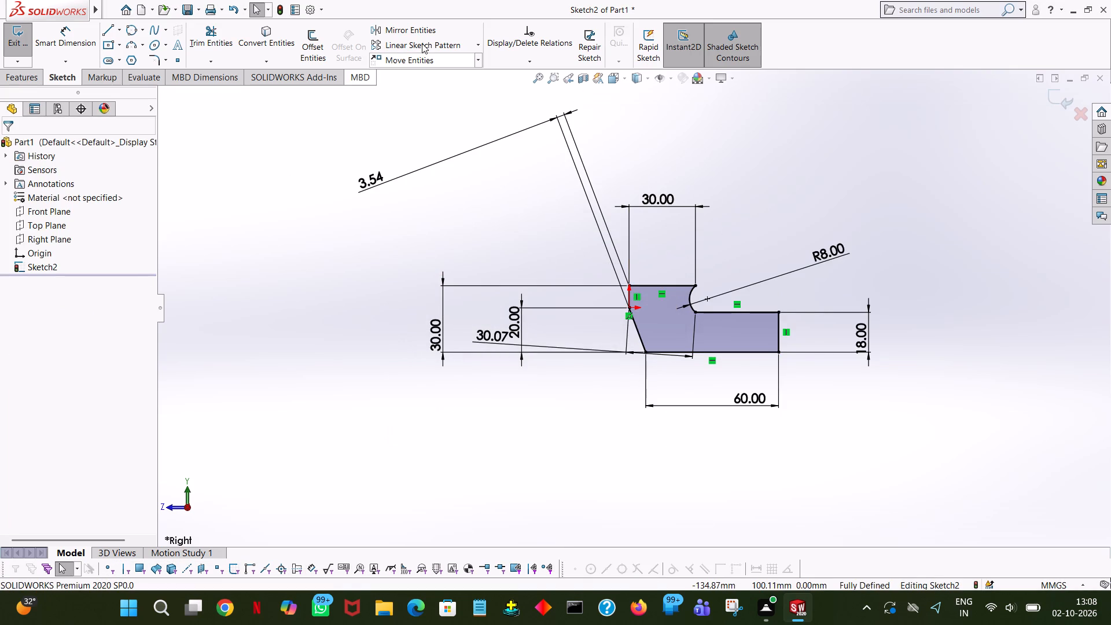
# Rotate the whole stepped profile, including its concave arc, 90 degrees about the origin without keeping relations.
pyautogui.click(479, 65)
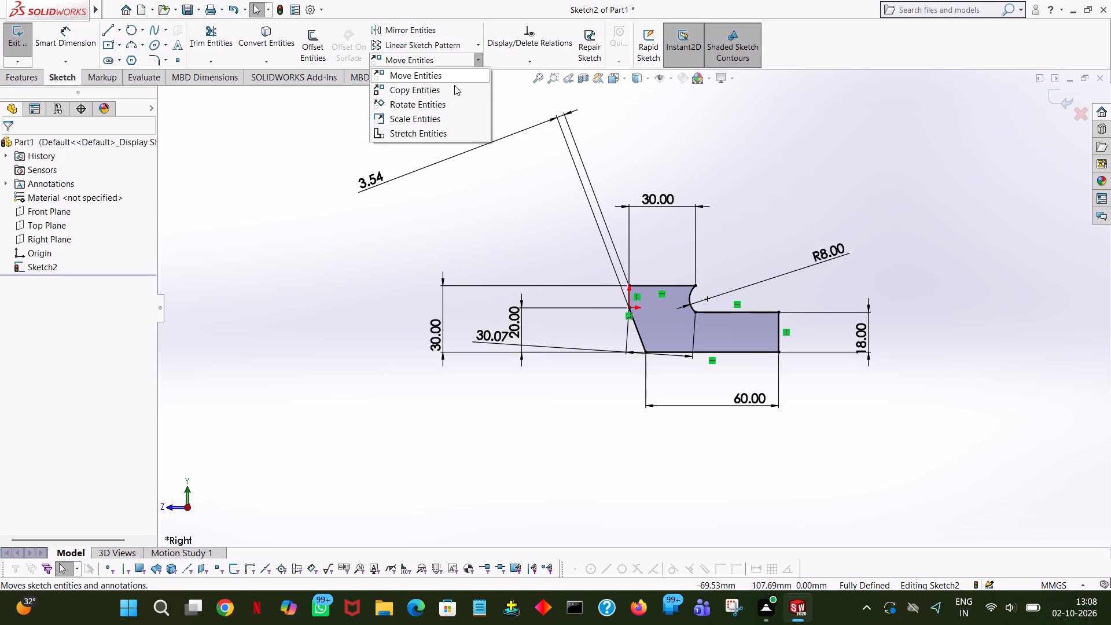
pyautogui.click(433, 102)
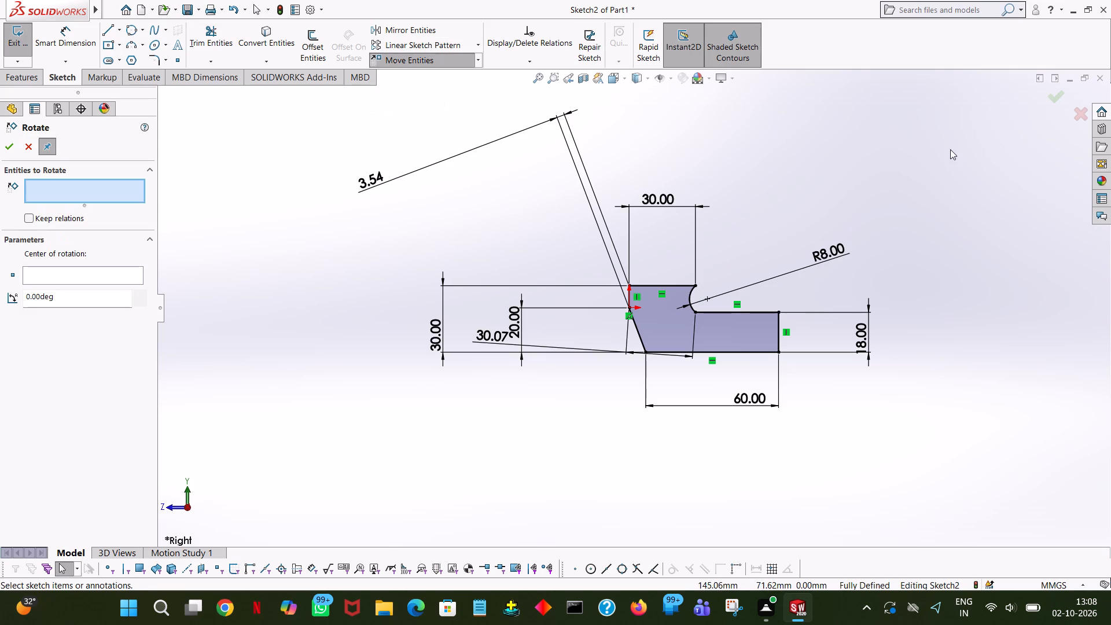
pyautogui.moveTo(931, 153); pyautogui.dragTo(437, 505)
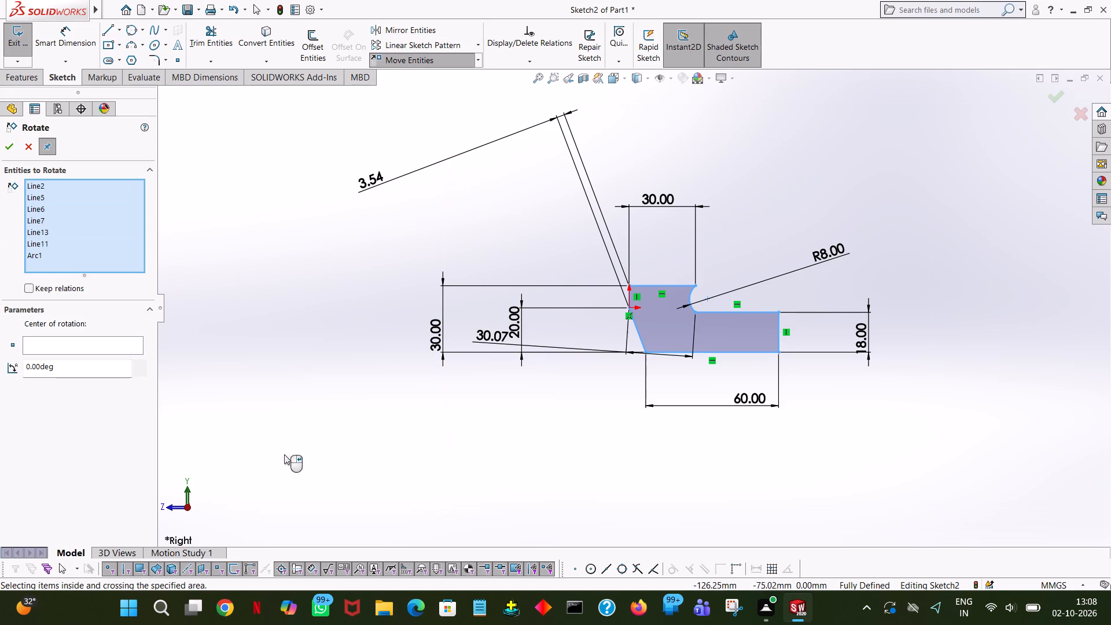
pyautogui.click(38, 343)
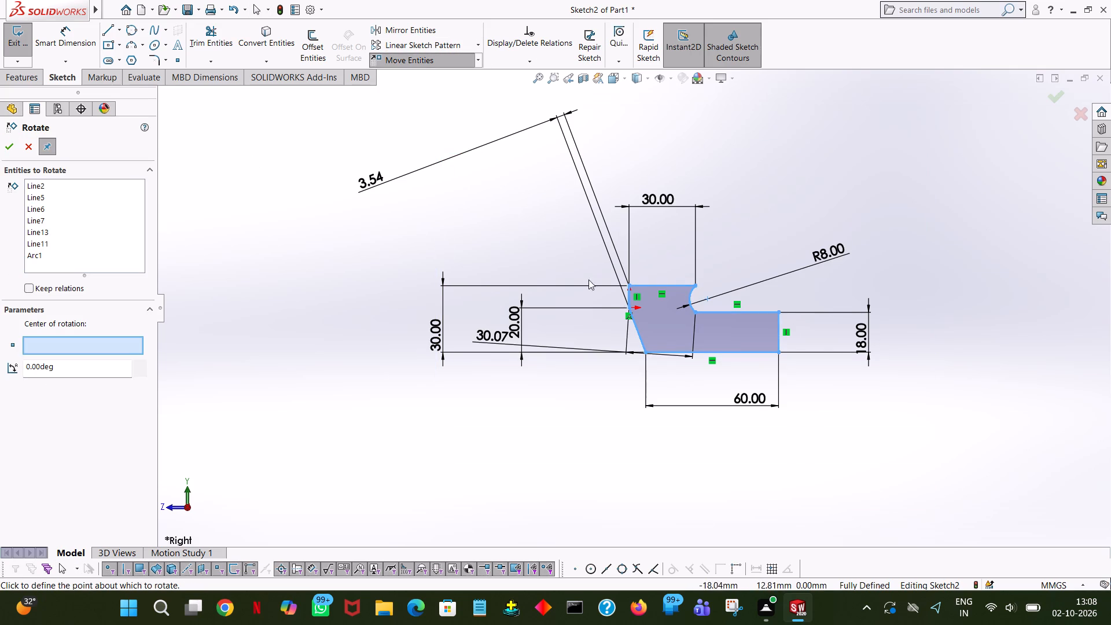
pyautogui.click(629, 307)
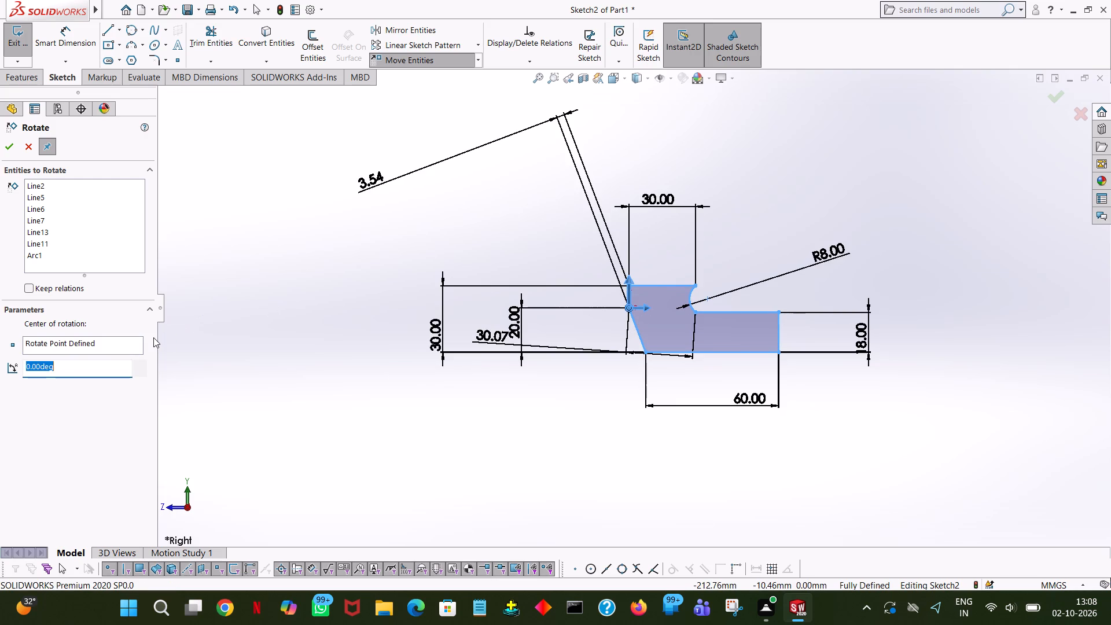
pyautogui.write('90')
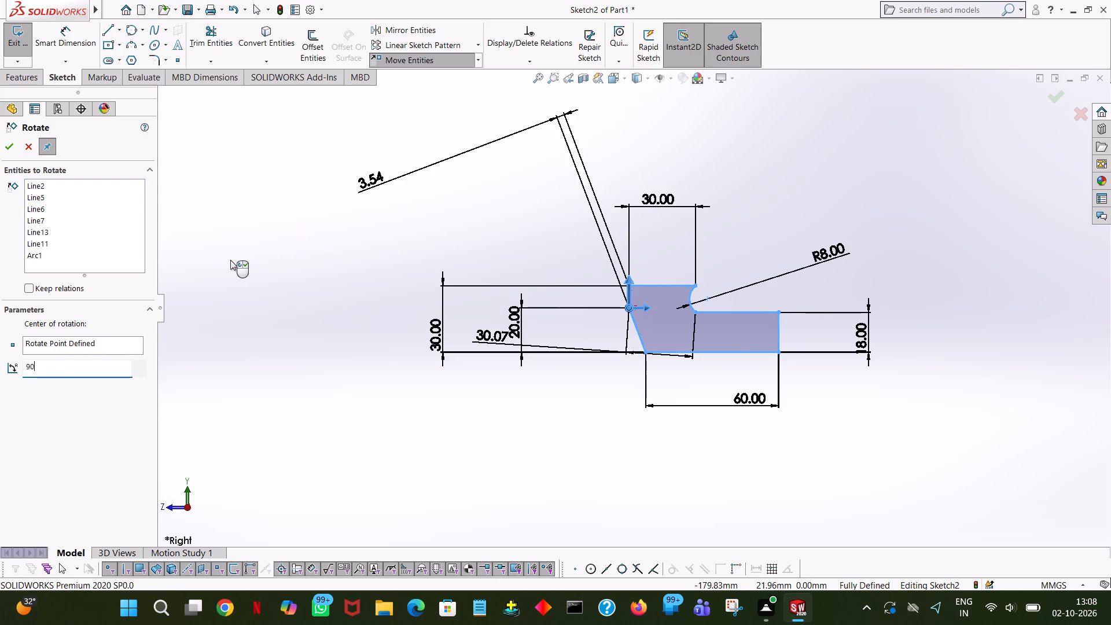
pyautogui.click(4, 150)
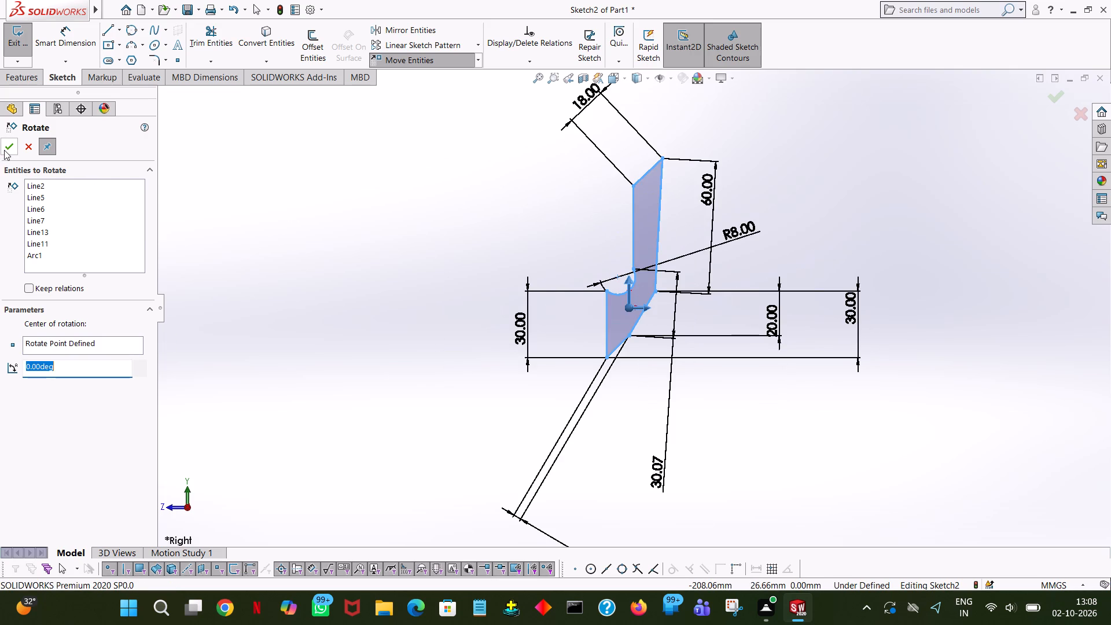
pyautogui.click(4, 150)
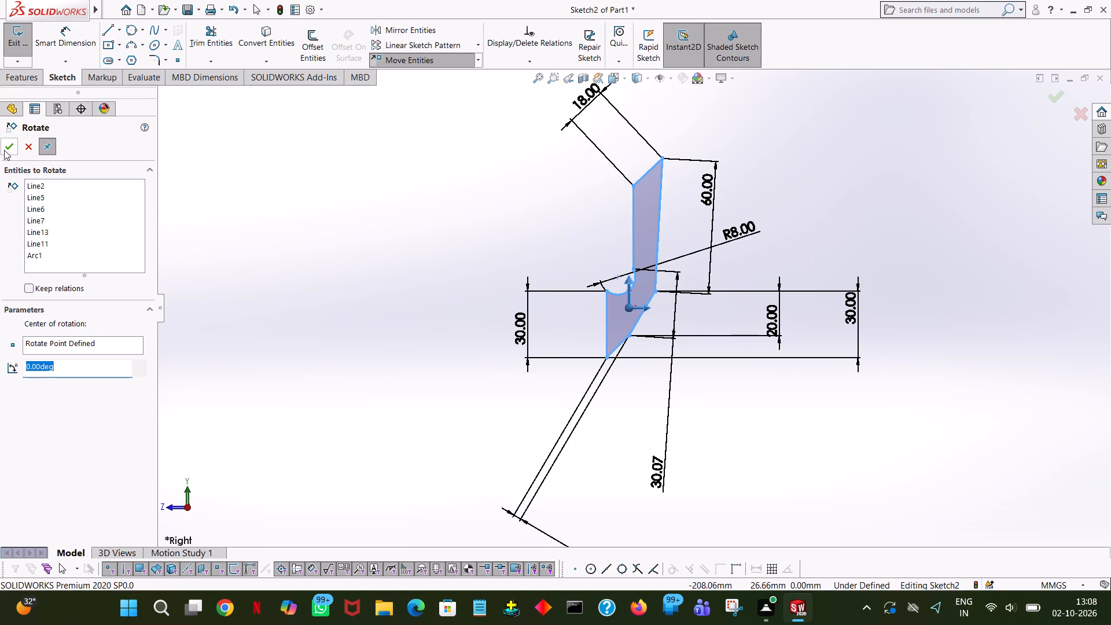
pyautogui.click(4, 150)
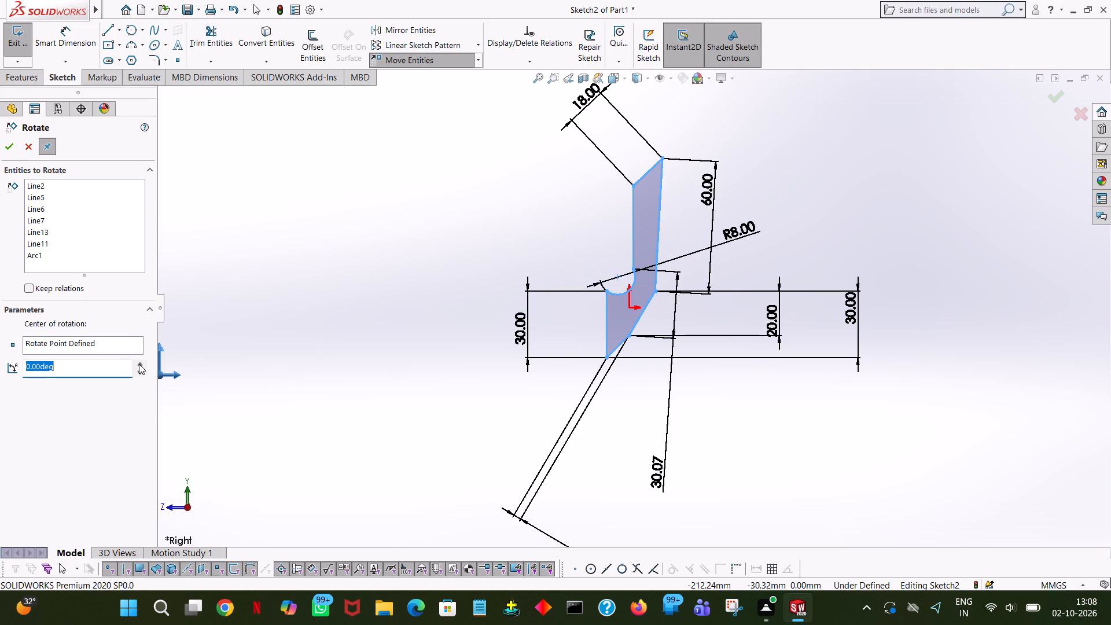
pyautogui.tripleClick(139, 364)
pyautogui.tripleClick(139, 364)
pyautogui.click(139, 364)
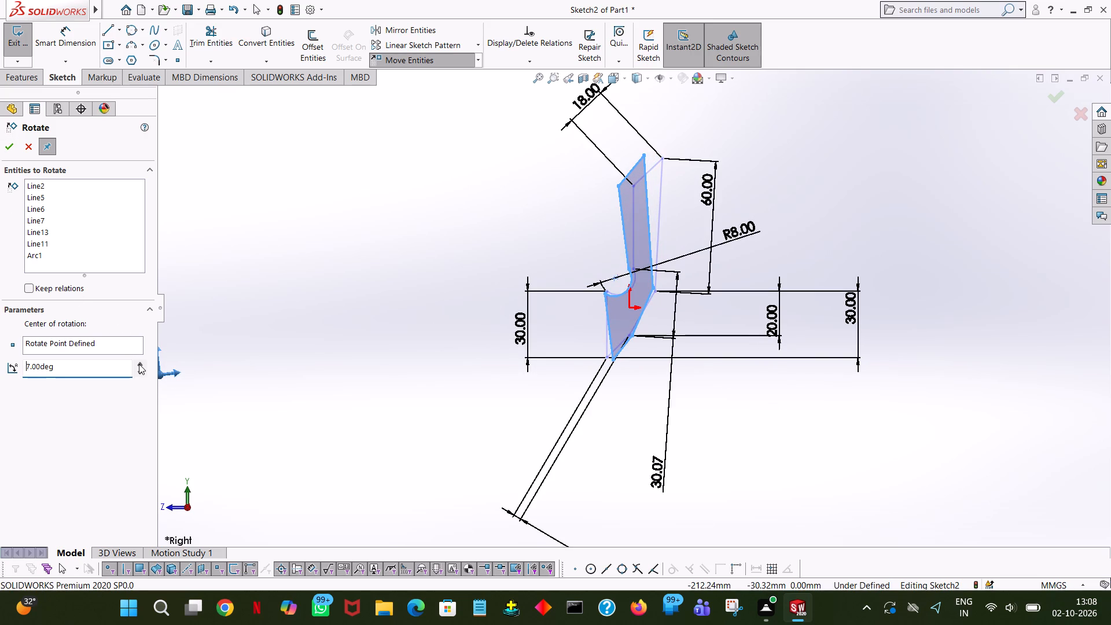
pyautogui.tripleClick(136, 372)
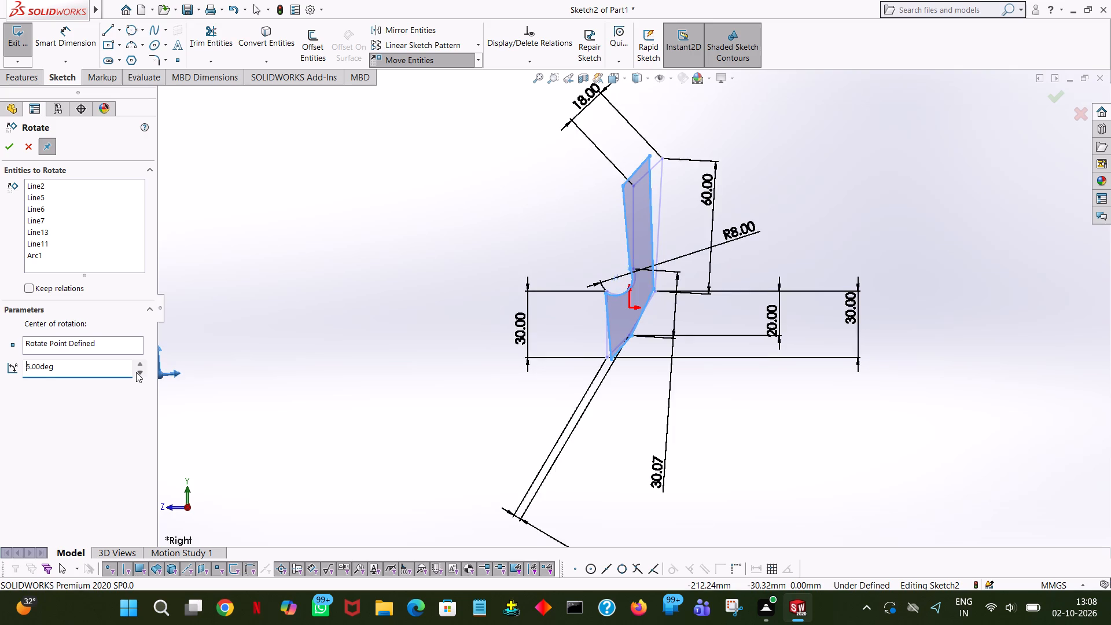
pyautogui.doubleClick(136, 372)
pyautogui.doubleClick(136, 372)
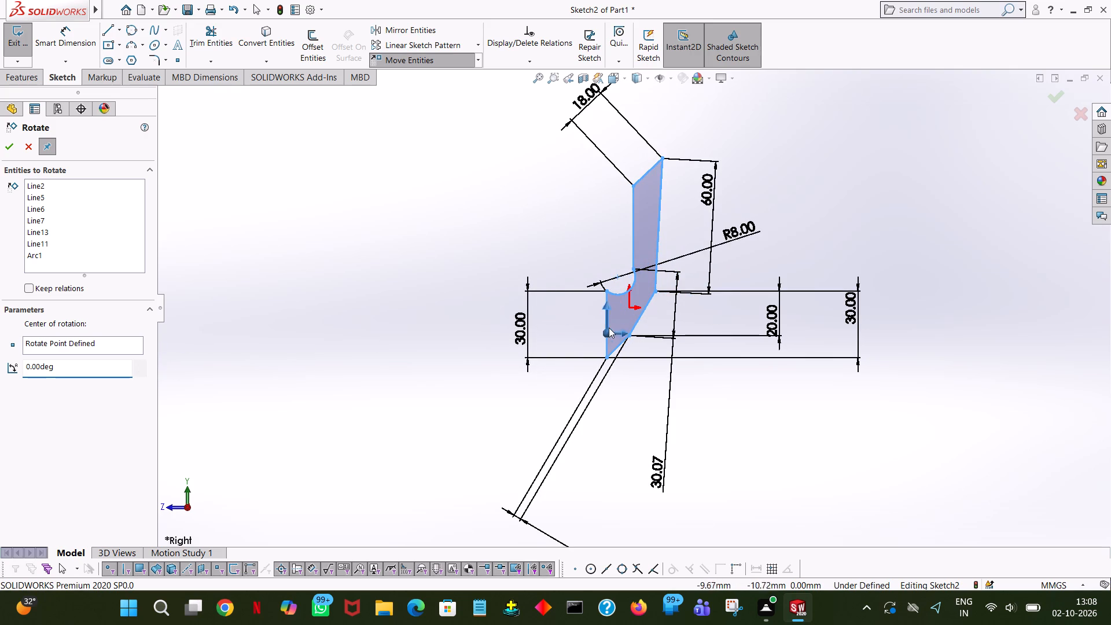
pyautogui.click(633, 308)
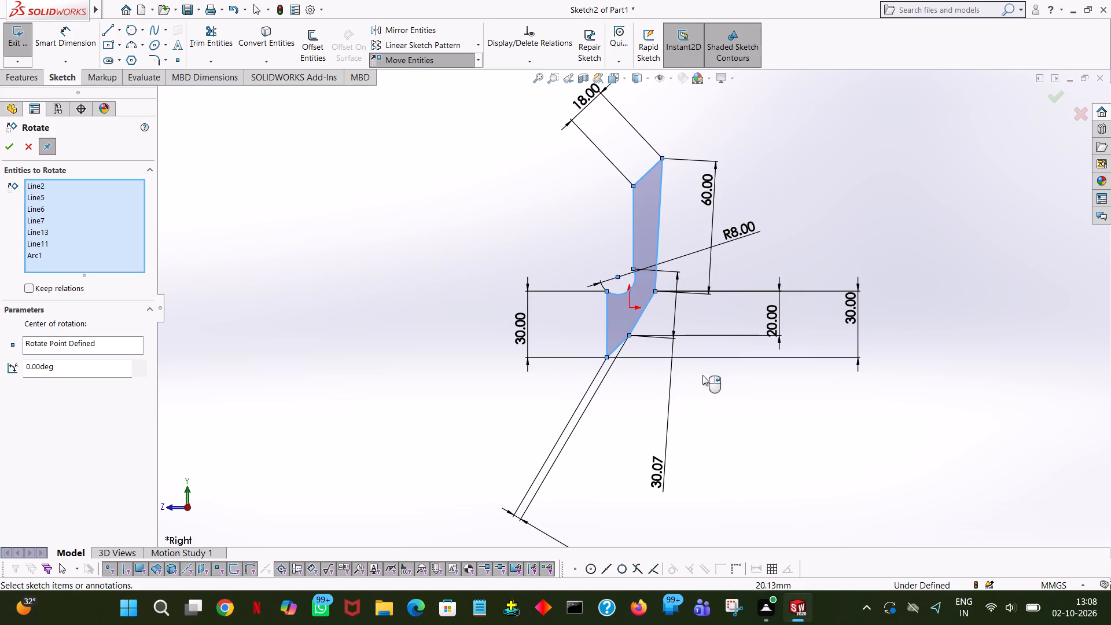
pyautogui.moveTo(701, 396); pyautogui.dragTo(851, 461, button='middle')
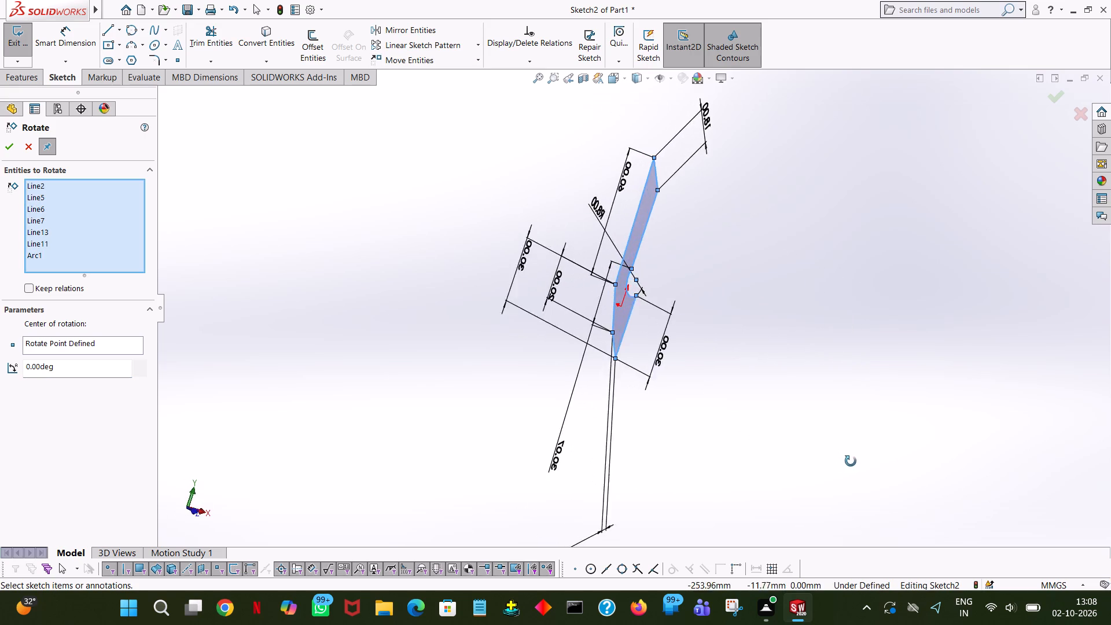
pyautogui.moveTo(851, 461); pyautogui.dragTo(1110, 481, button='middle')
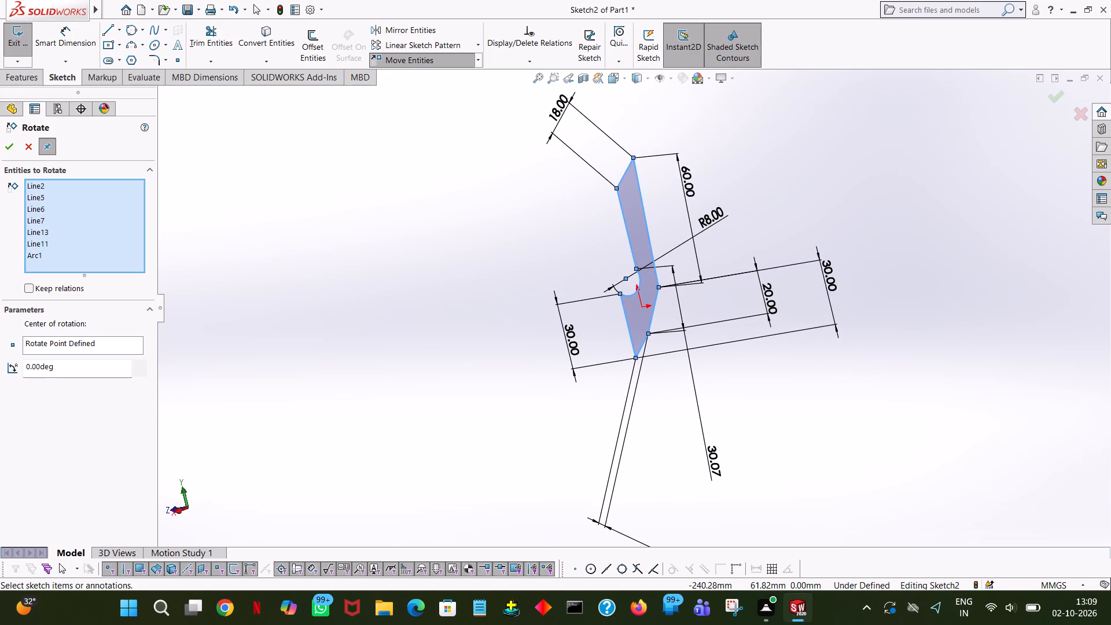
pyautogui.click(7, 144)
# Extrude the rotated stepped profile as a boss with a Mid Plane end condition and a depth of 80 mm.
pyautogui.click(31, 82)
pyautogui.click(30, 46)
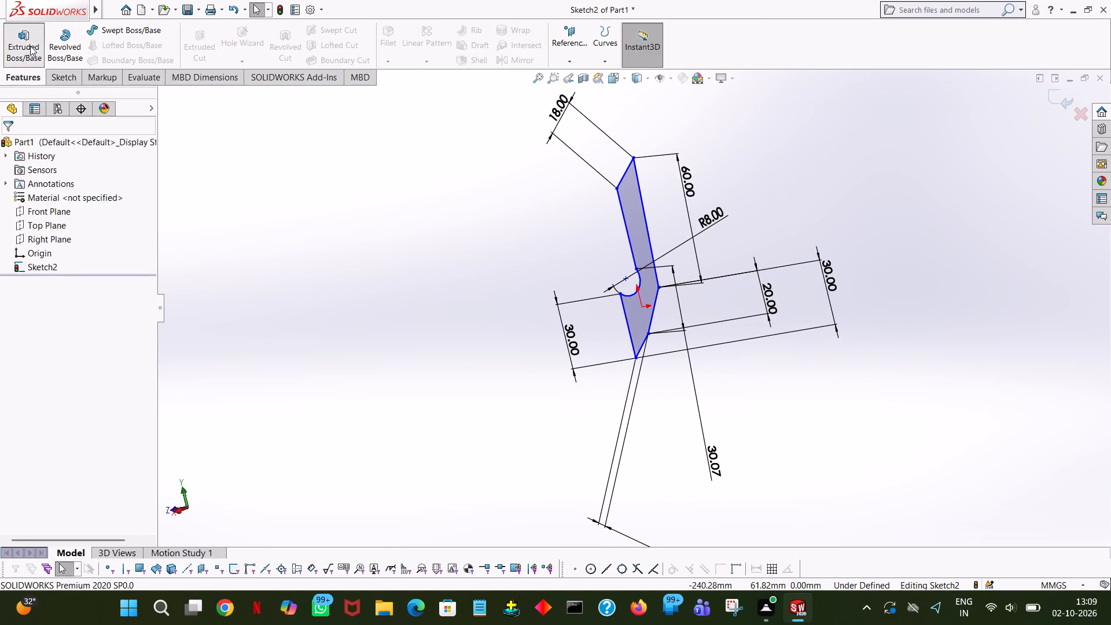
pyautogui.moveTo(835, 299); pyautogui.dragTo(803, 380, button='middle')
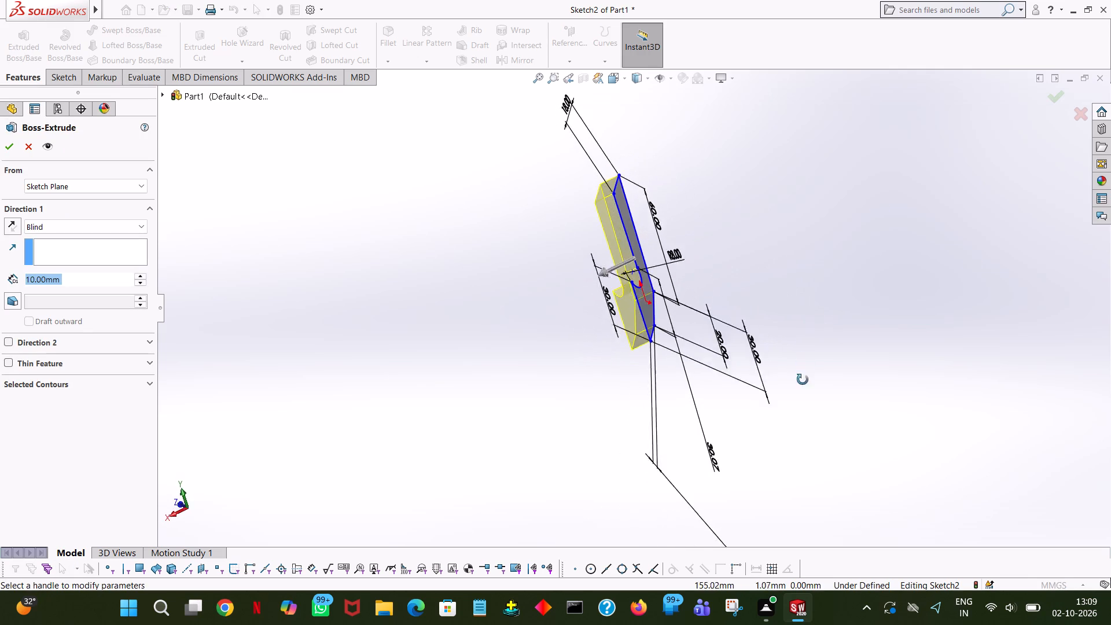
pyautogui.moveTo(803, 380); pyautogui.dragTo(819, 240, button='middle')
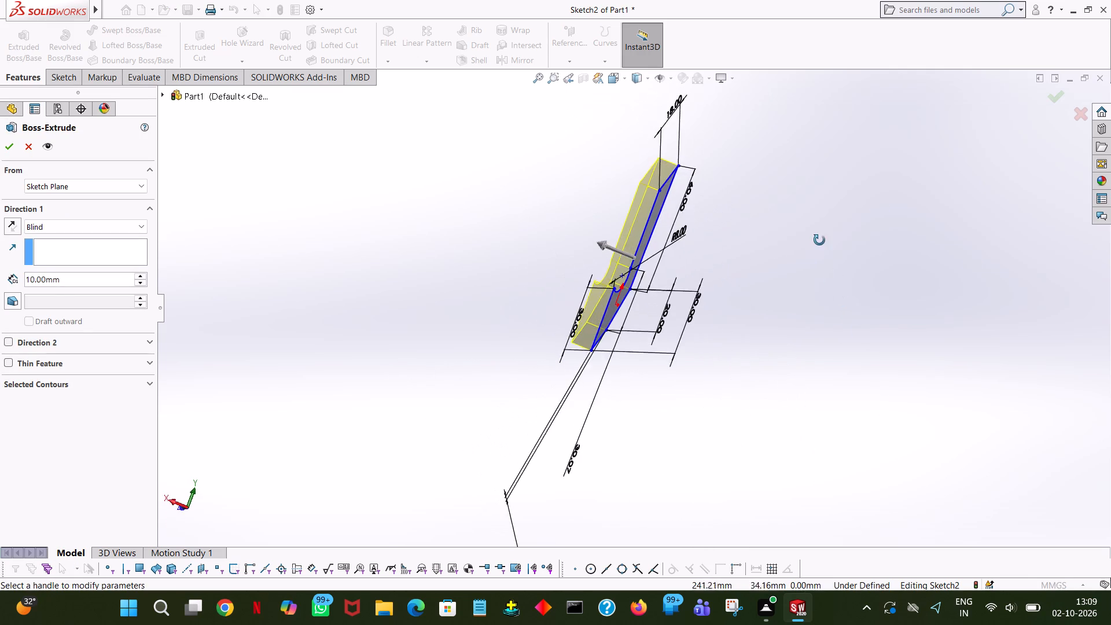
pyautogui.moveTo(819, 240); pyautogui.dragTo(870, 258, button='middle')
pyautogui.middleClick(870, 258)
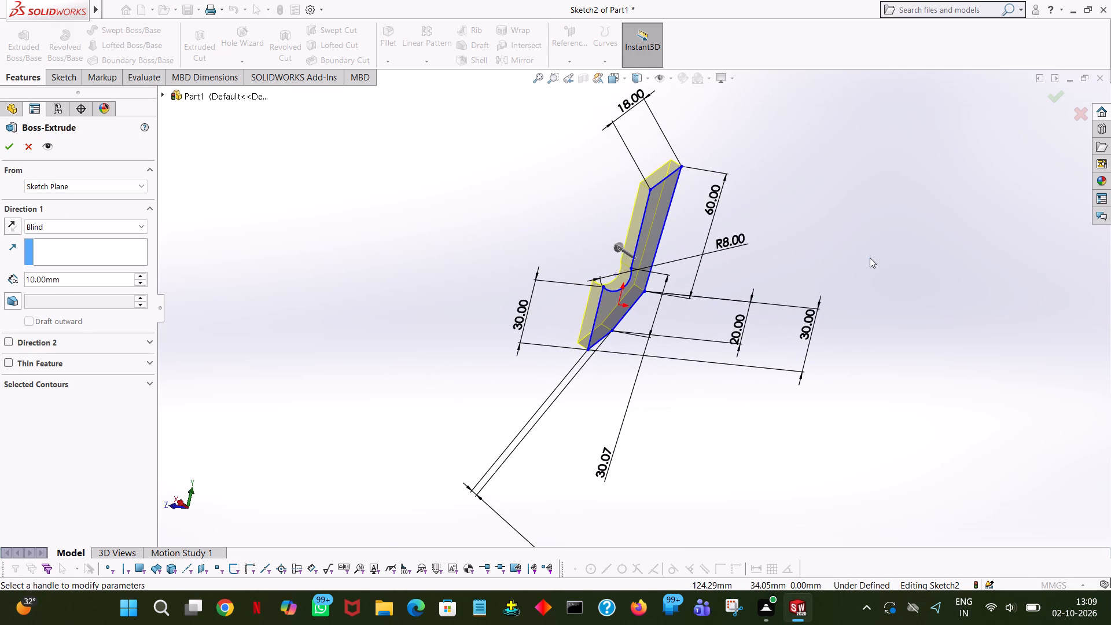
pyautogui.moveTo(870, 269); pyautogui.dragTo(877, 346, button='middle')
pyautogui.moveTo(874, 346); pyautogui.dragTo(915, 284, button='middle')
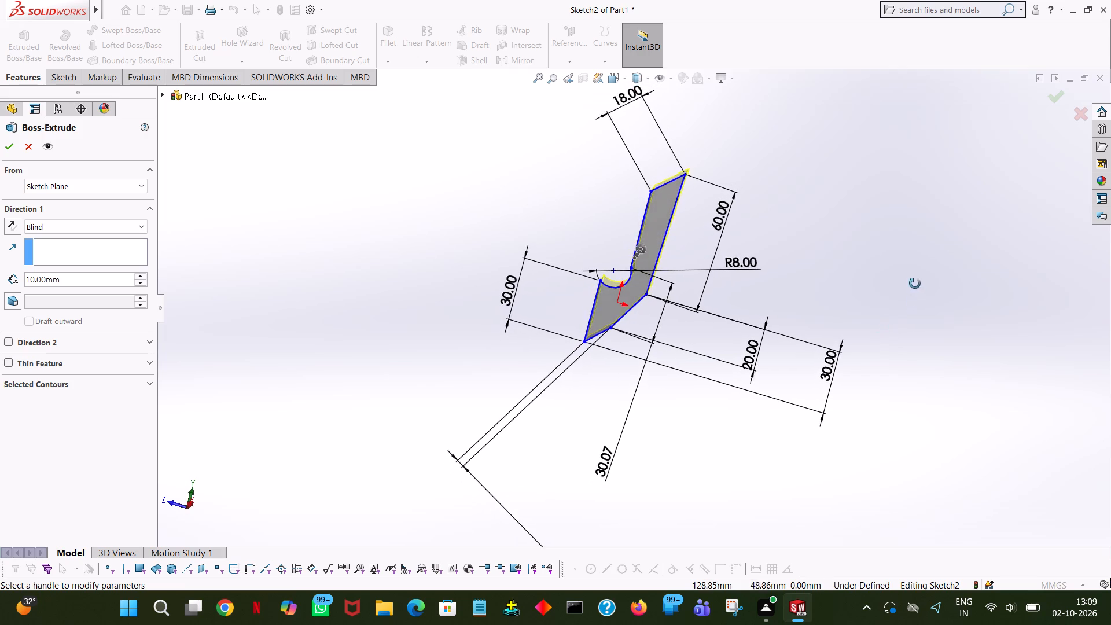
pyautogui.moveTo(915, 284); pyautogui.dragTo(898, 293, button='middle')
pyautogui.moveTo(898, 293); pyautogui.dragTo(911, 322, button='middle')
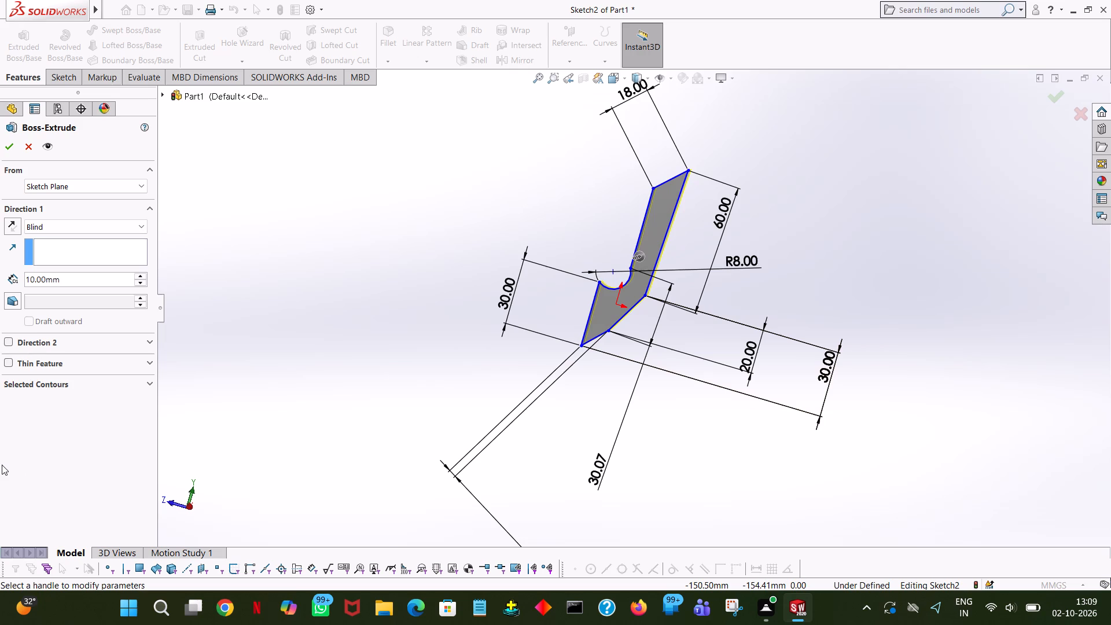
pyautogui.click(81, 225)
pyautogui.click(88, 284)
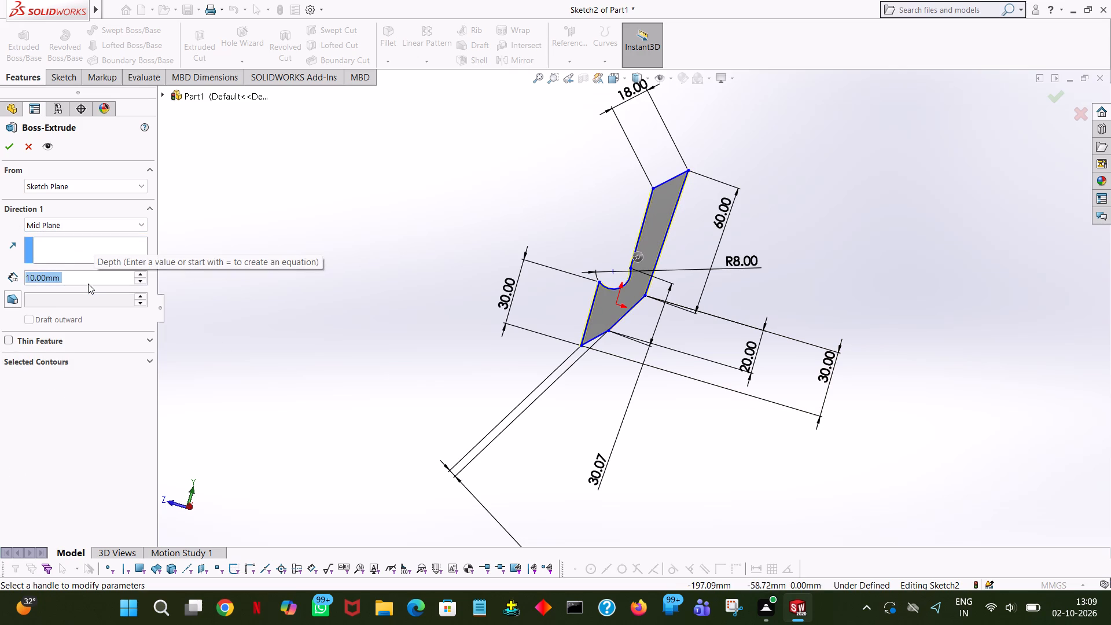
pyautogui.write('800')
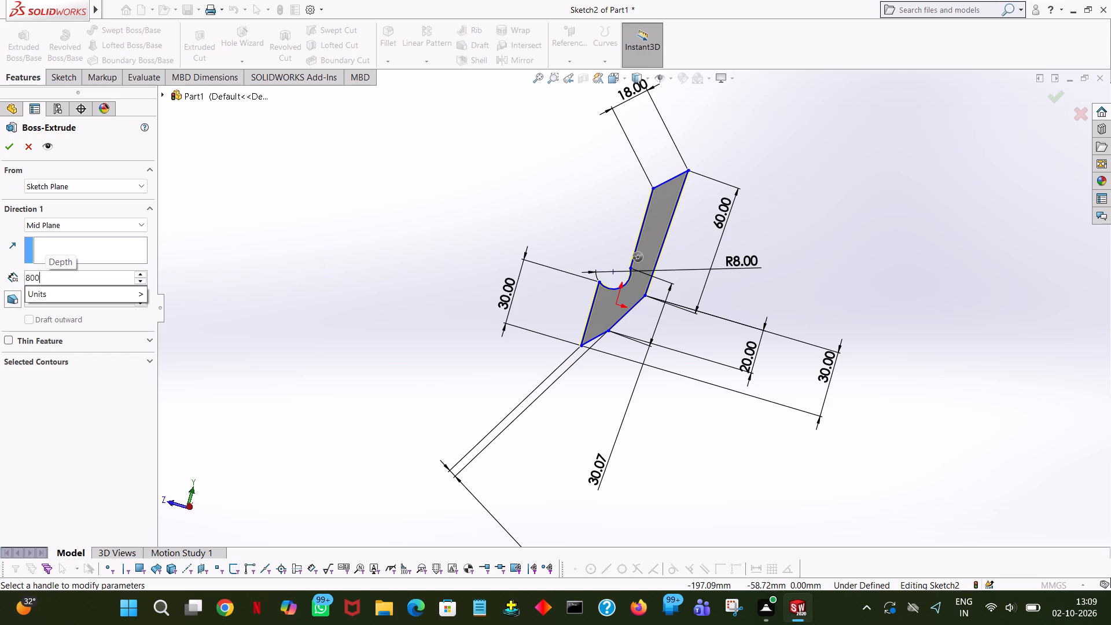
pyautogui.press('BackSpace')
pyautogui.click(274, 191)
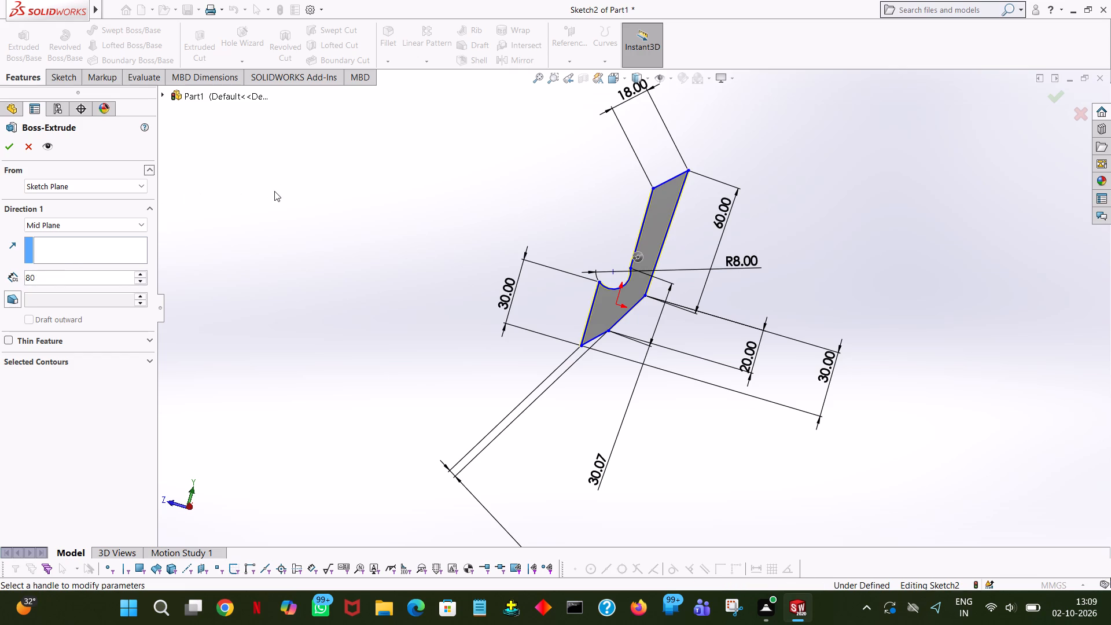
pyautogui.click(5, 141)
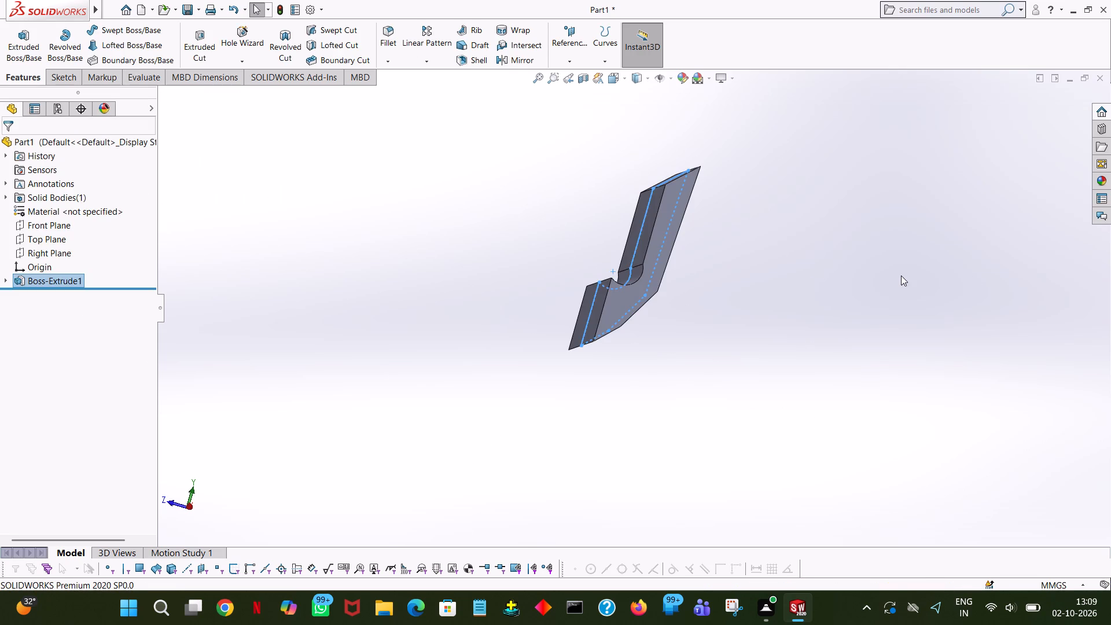
# Examine the extruded body from several sides, including its concave groove, sloped faces and overall orientation.
pyautogui.click(901, 275)
pyautogui.moveTo(882, 321); pyautogui.dragTo(862, 289, button='middle')
pyautogui.moveTo(863, 295); pyautogui.dragTo(868, 326, button='middle')
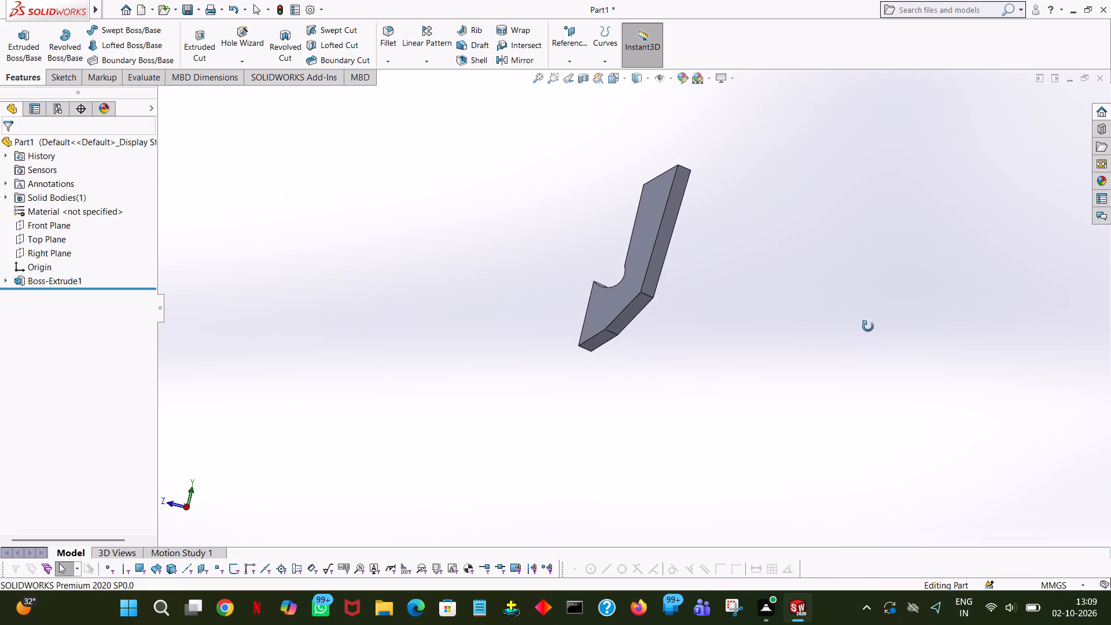
pyautogui.moveTo(868, 326); pyautogui.dragTo(1009, 464, button='middle')
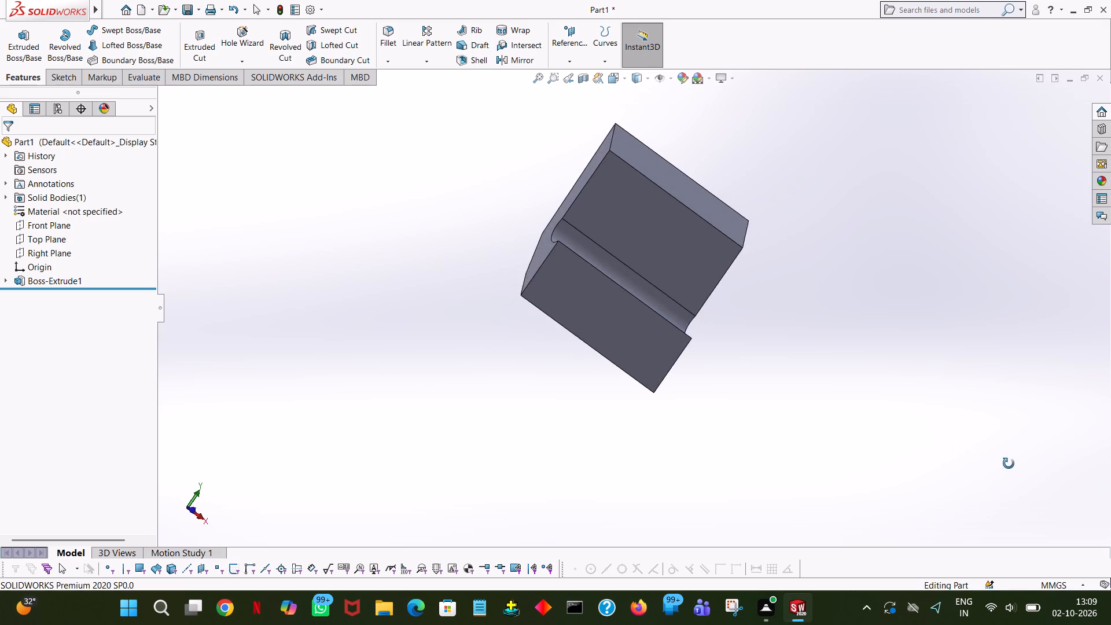
pyautogui.moveTo(1009, 464); pyautogui.dragTo(1059, 603, button='middle')
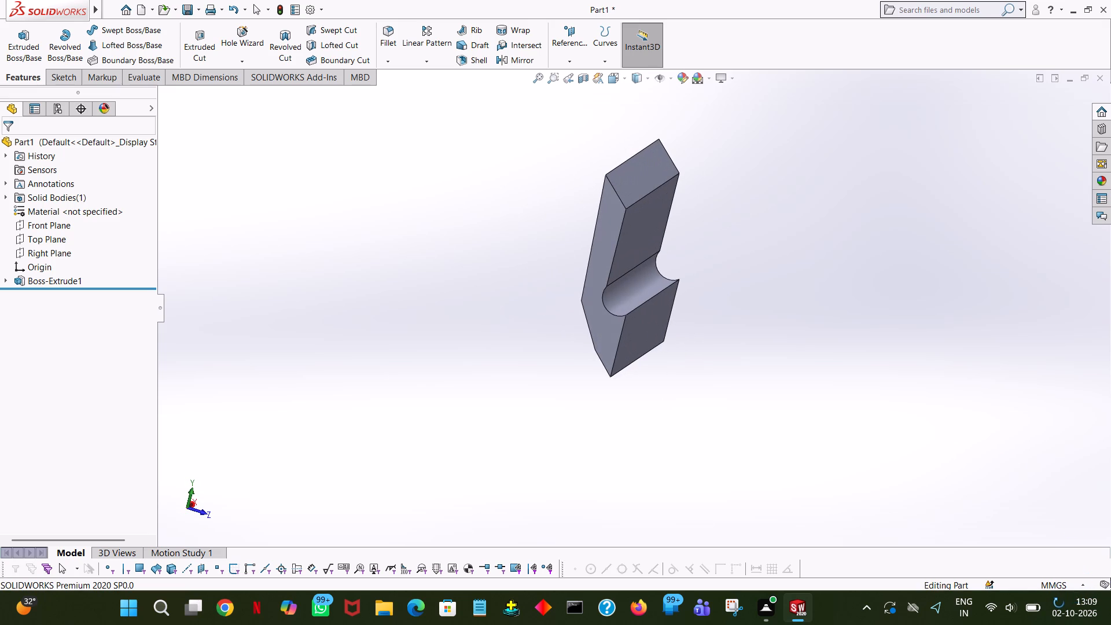
pyautogui.moveTo(1059, 603); pyautogui.dragTo(833, 624, button='middle')
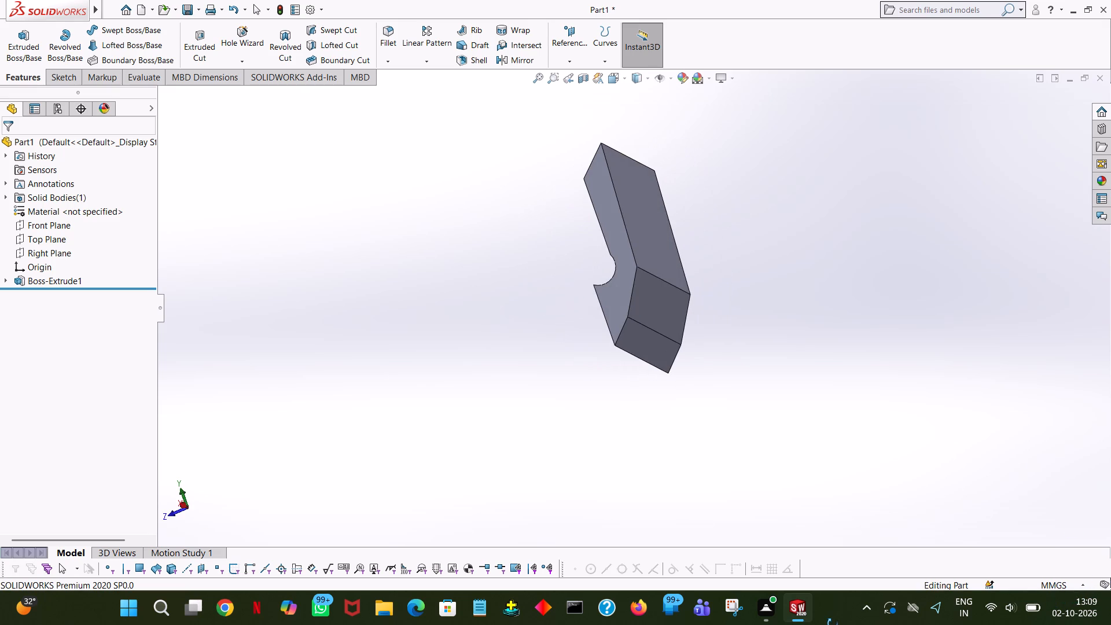
pyautogui.moveTo(833, 624); pyautogui.dragTo(849, 617, button='middle')
pyautogui.moveTo(810, 322); pyautogui.dragTo(821, 356, button='middle')
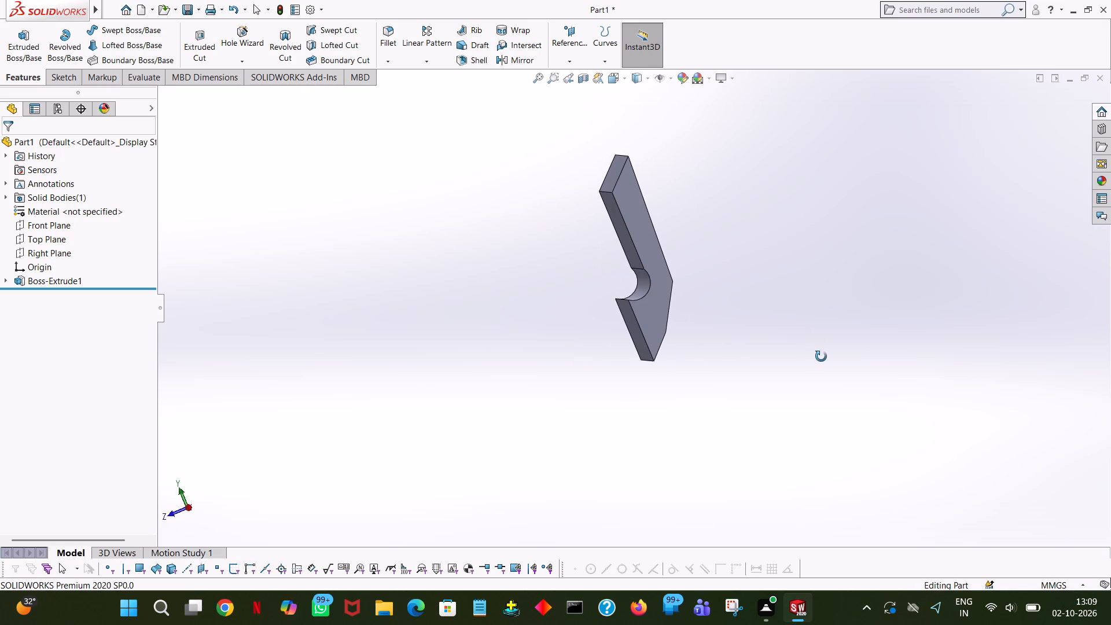
pyautogui.moveTo(821, 356); pyautogui.dragTo(821, 355, button='middle')
pyautogui.moveTo(820, 345); pyautogui.dragTo(828, 332, button='middle')
pyautogui.moveTo(829, 330); pyautogui.dragTo(821, 321, button='middle')
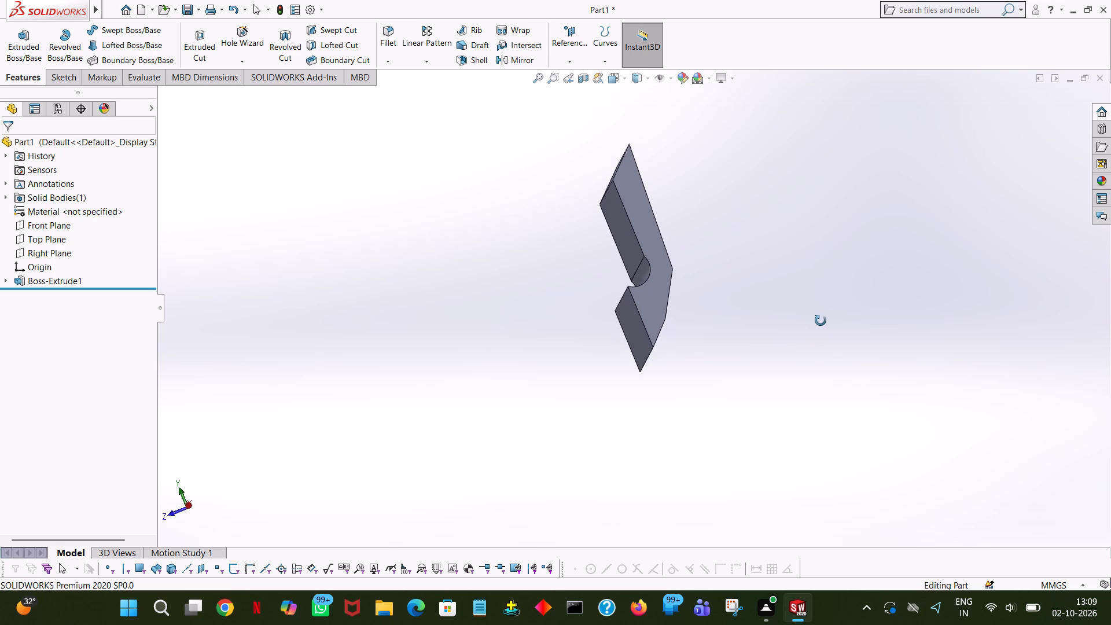
pyautogui.moveTo(821, 321); pyautogui.dragTo(815, 389, button='middle')
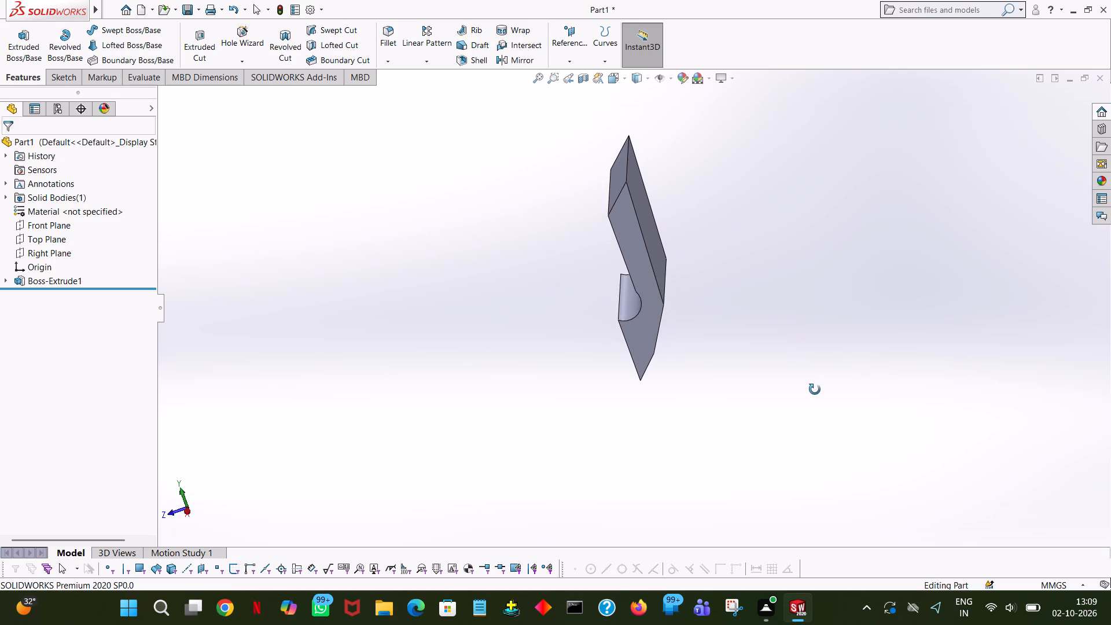
pyautogui.moveTo(815, 389); pyautogui.dragTo(815, 397, button='middle')
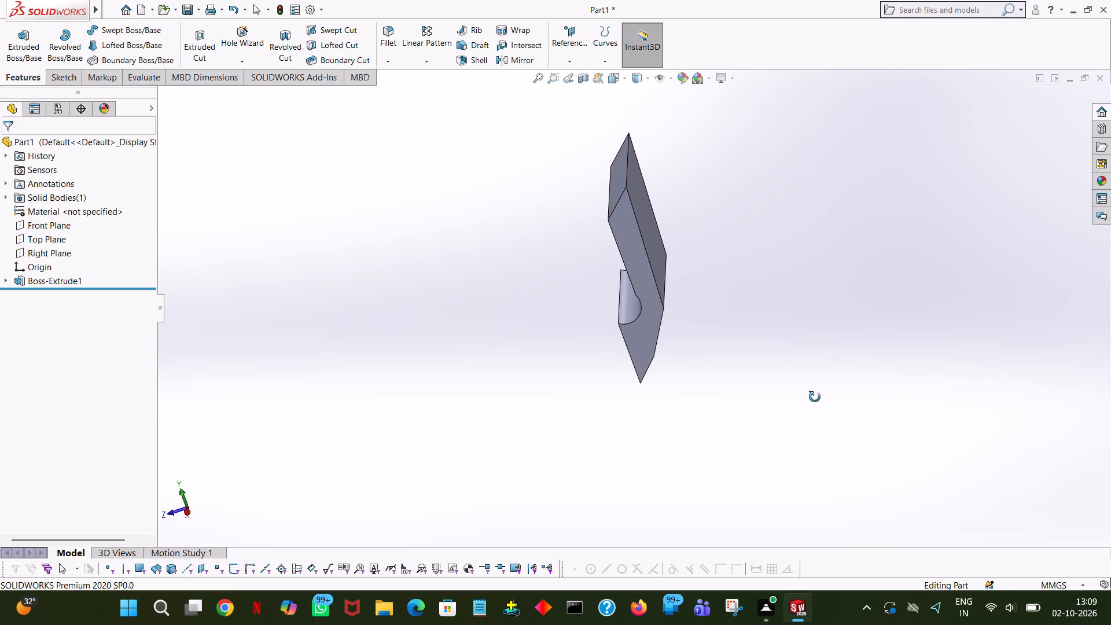
pyautogui.moveTo(815, 397); pyautogui.dragTo(808, 402, button='middle')
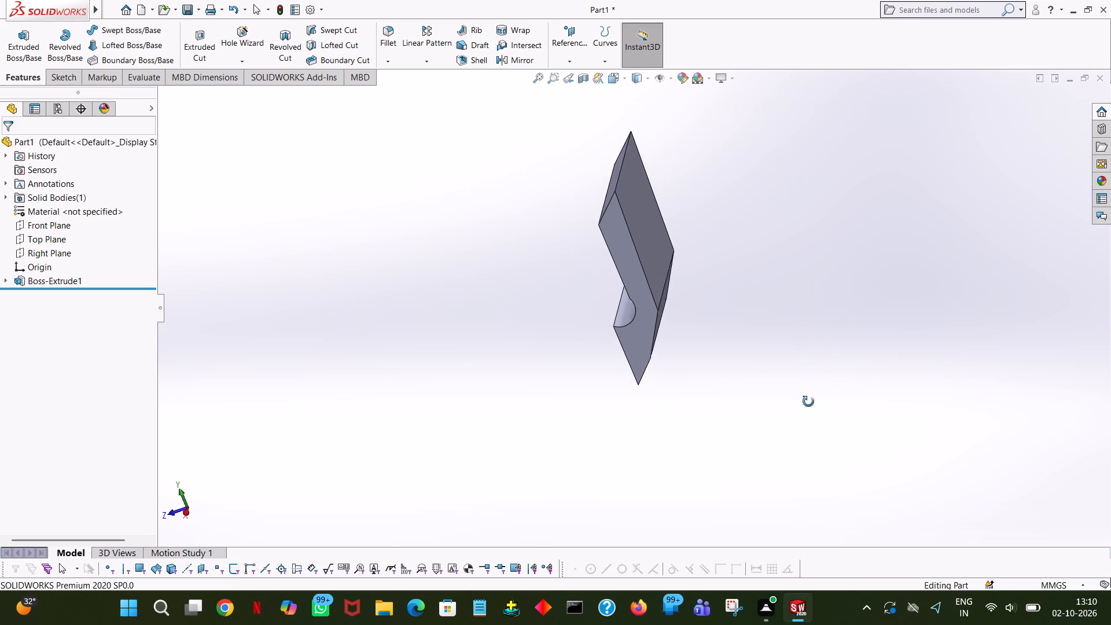
pyautogui.moveTo(808, 402); pyautogui.dragTo(781, 310, button='middle')
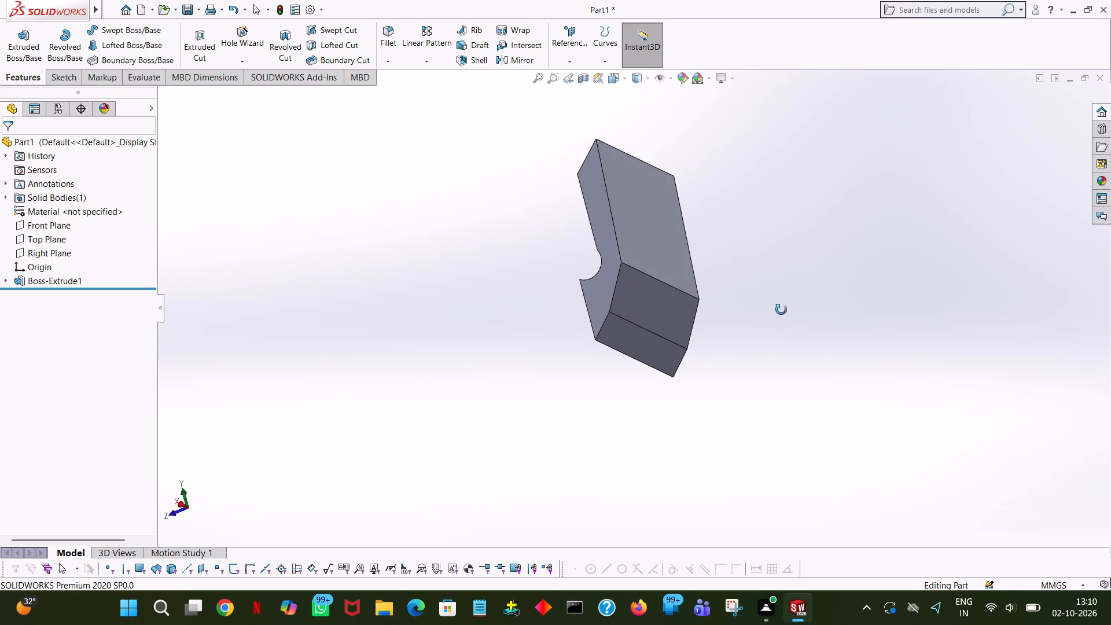
pyautogui.moveTo(781, 310); pyautogui.dragTo(807, 332, button='middle')
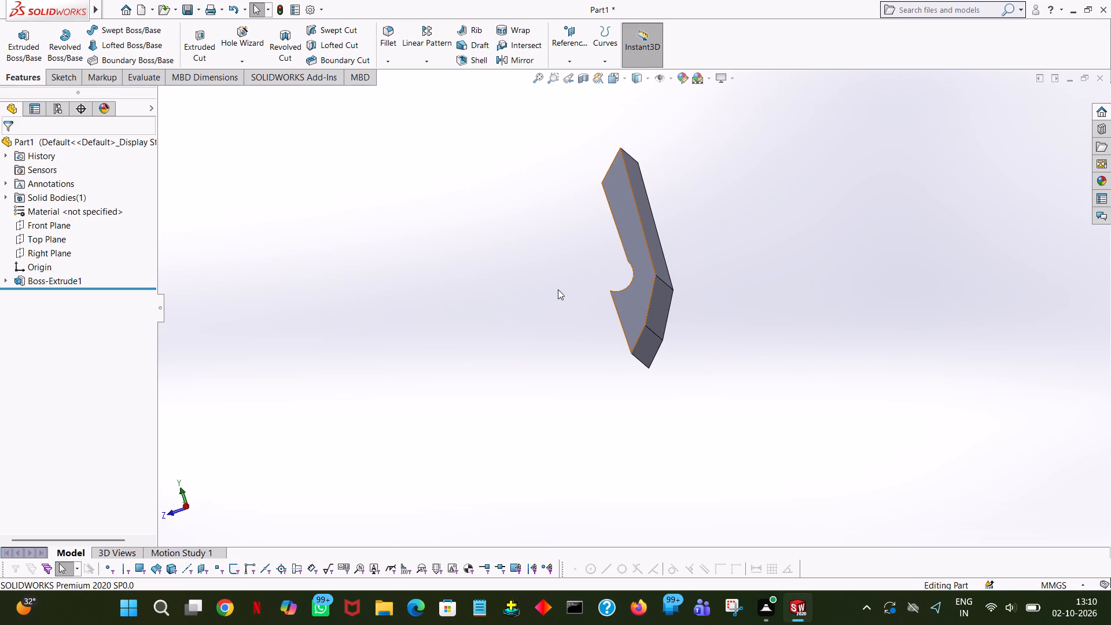
pyautogui.moveTo(505, 269); pyautogui.dragTo(532, 354, button='middle')
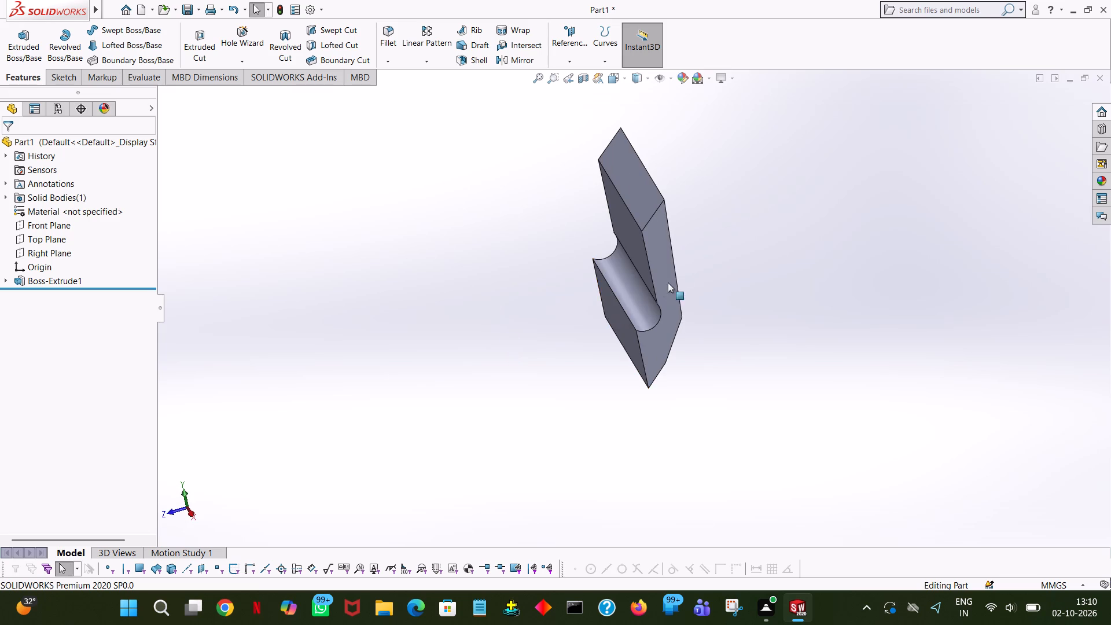
pyautogui.moveTo(715, 260); pyautogui.dragTo(983, 320, button='middle')
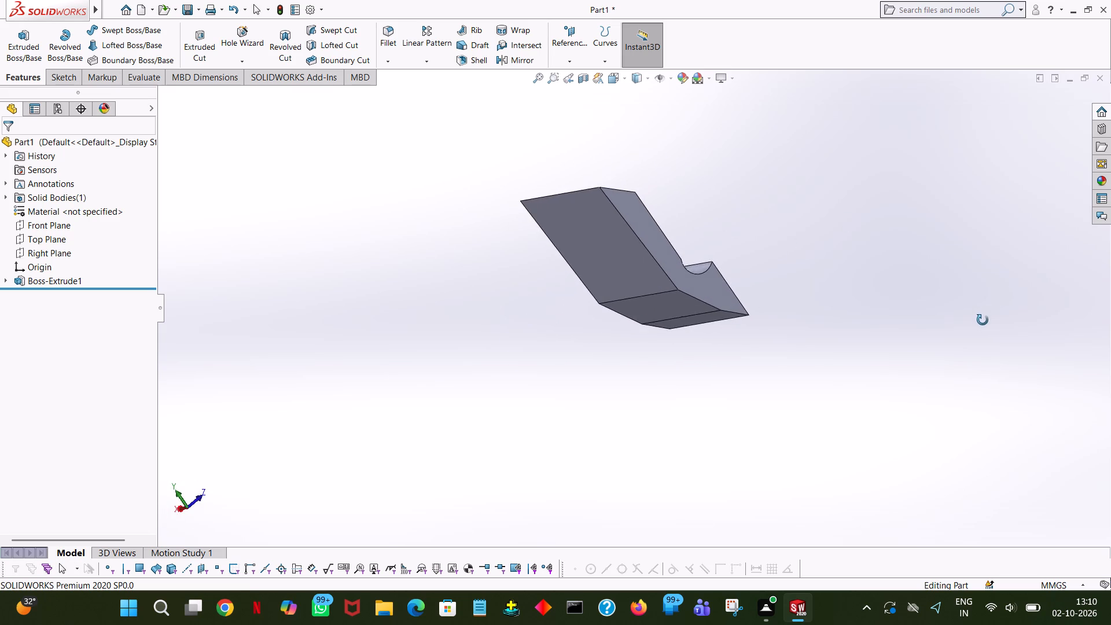
pyautogui.moveTo(983, 320); pyautogui.dragTo(705, 538, button='middle')
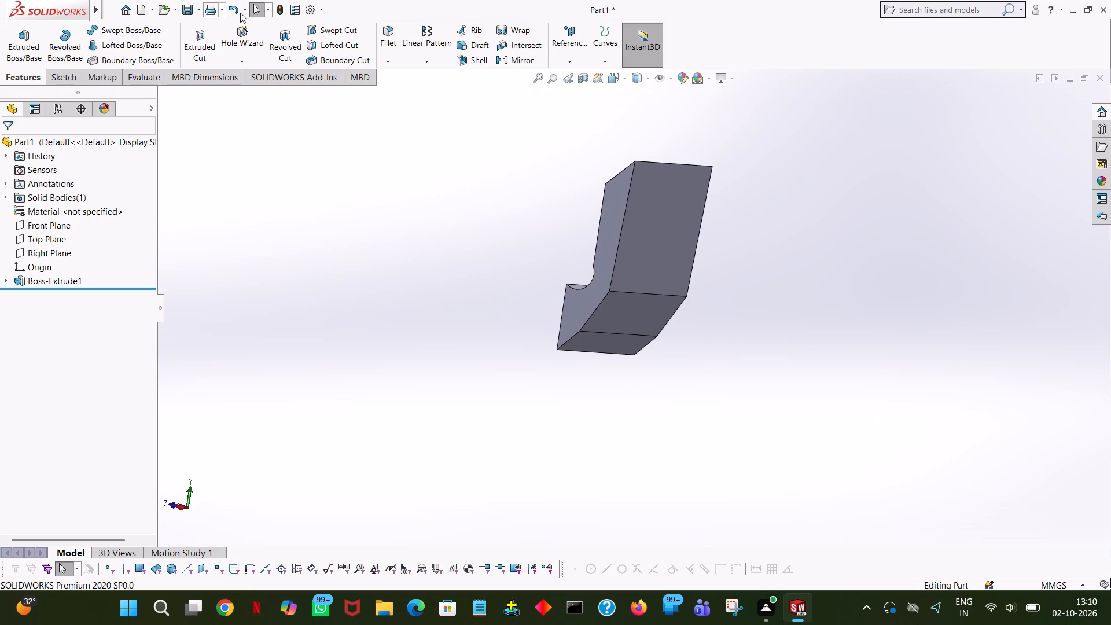
# Undo the extrusion and the profile's 90-degree rotation, and clear the selection.
pyautogui.click(237, 3)
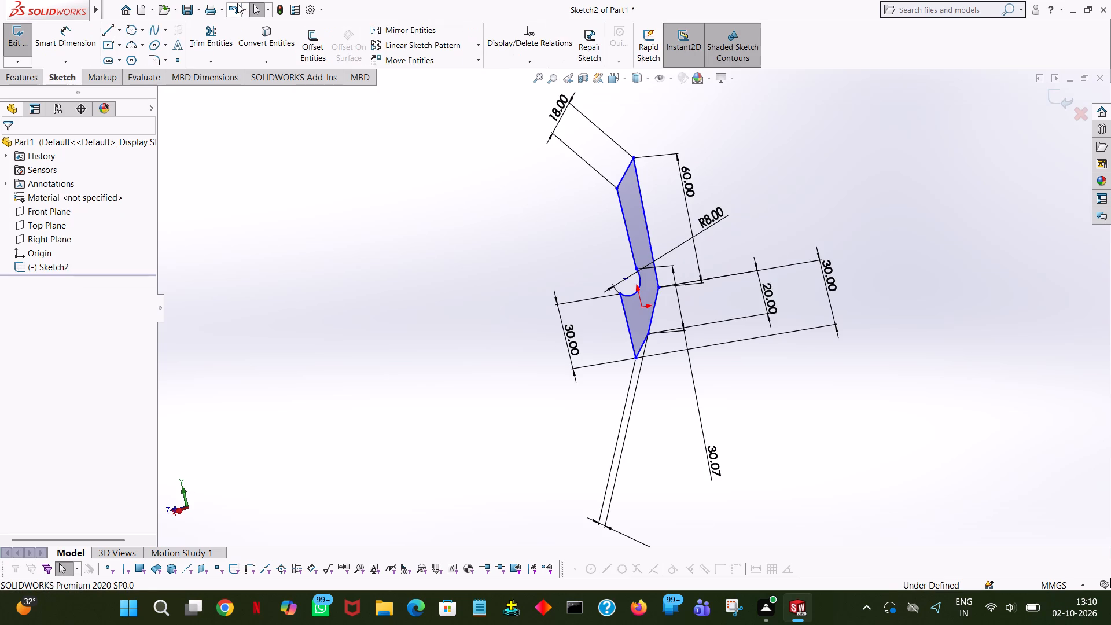
pyautogui.click(237, 3)
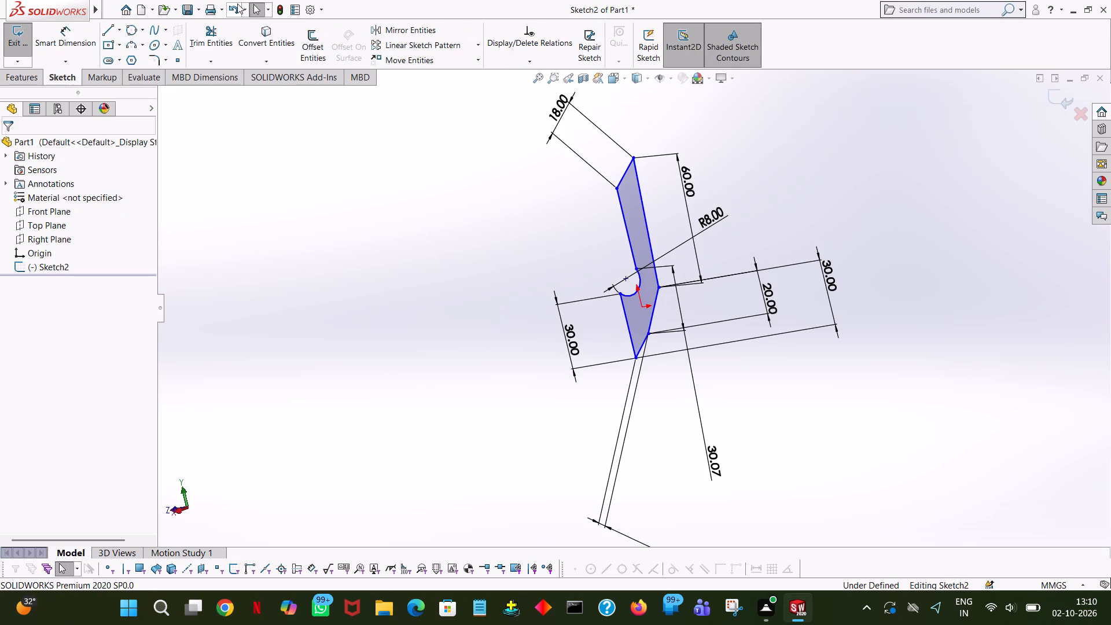
pyautogui.click(230, 5)
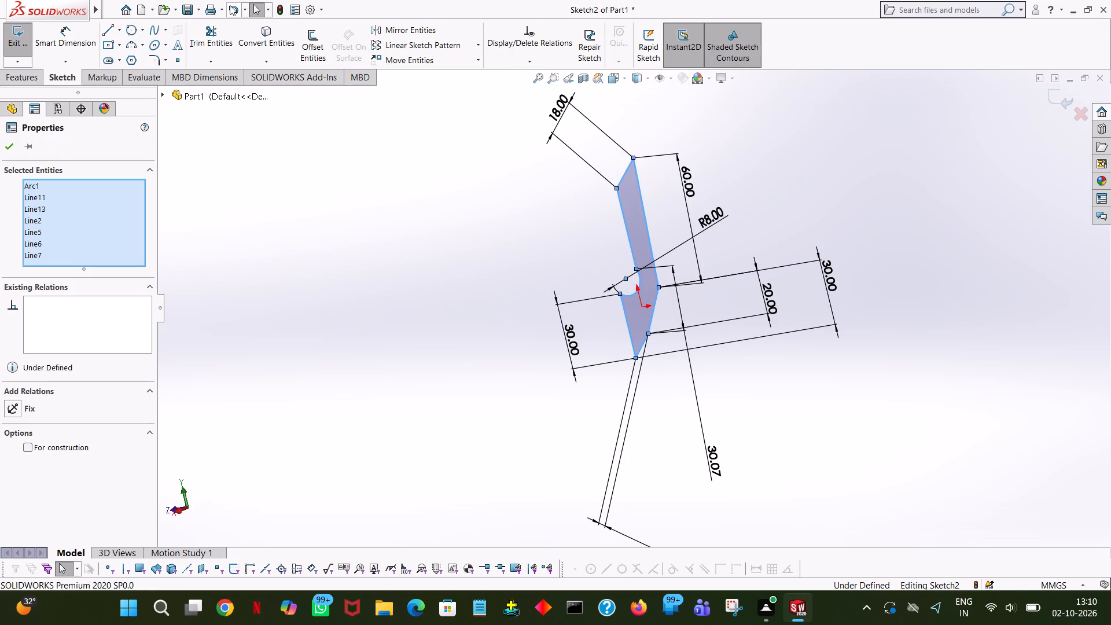
pyautogui.click(230, 5)
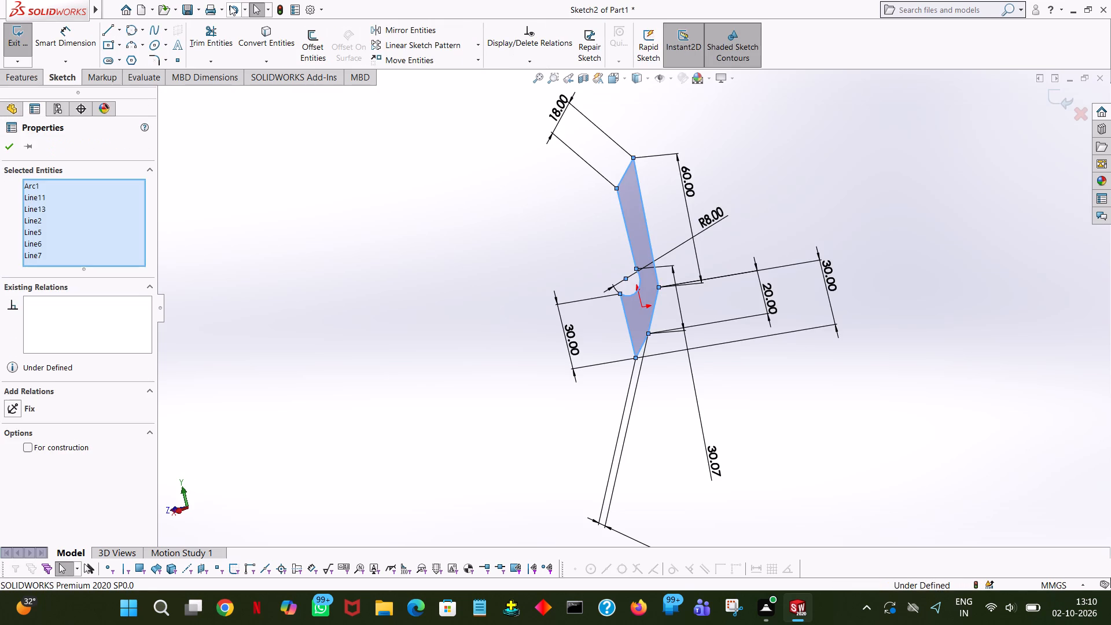
pyautogui.click(230, 5)
pyautogui.click(230, 5)
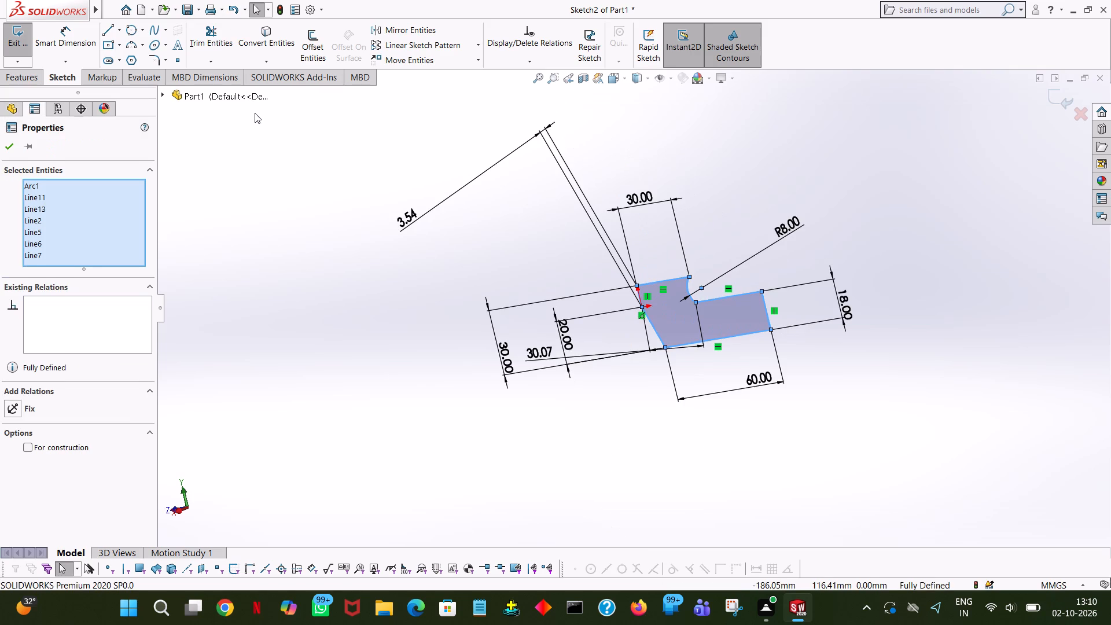
pyautogui.click(255, 113)
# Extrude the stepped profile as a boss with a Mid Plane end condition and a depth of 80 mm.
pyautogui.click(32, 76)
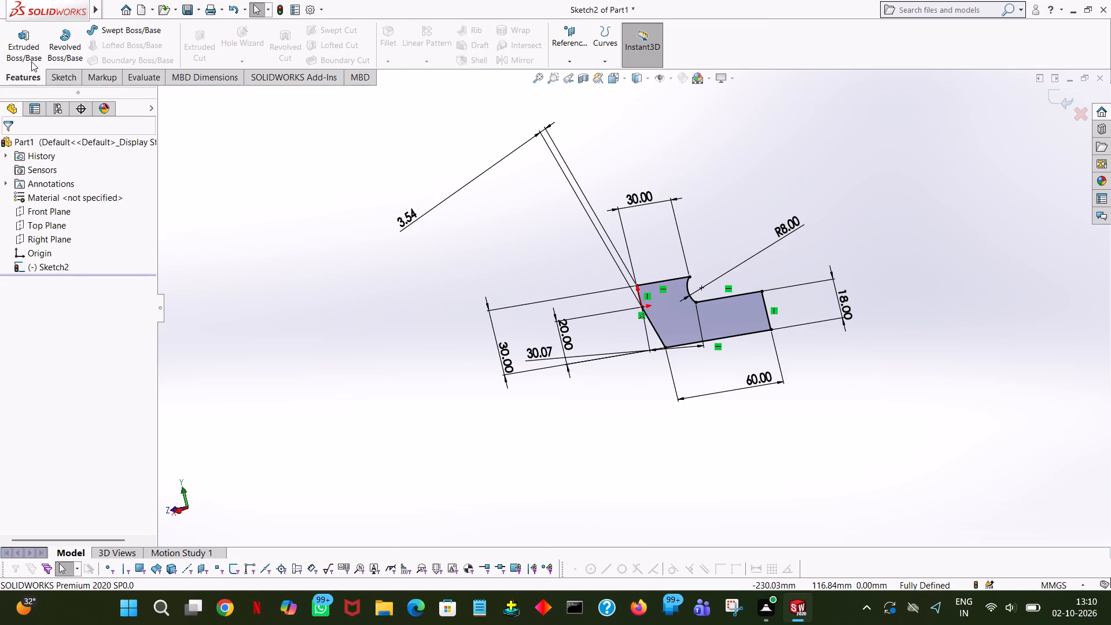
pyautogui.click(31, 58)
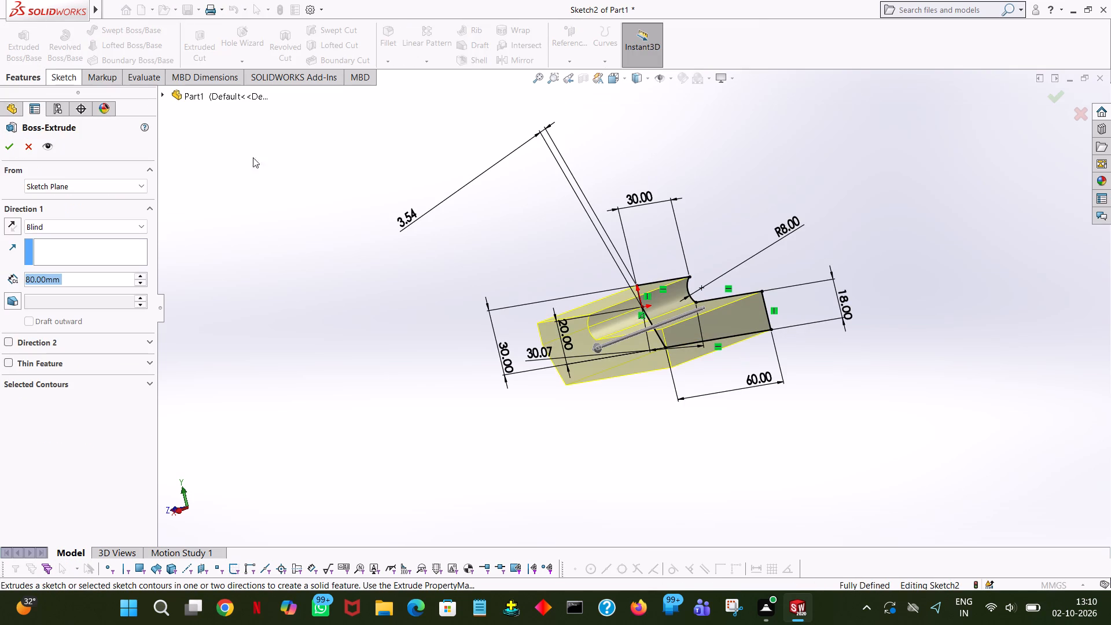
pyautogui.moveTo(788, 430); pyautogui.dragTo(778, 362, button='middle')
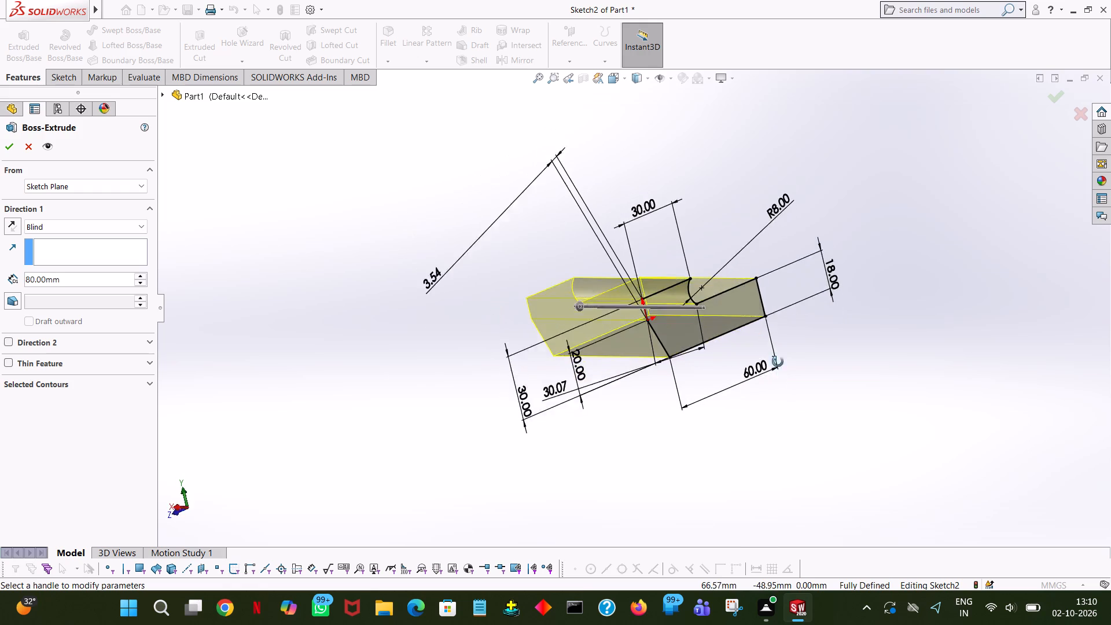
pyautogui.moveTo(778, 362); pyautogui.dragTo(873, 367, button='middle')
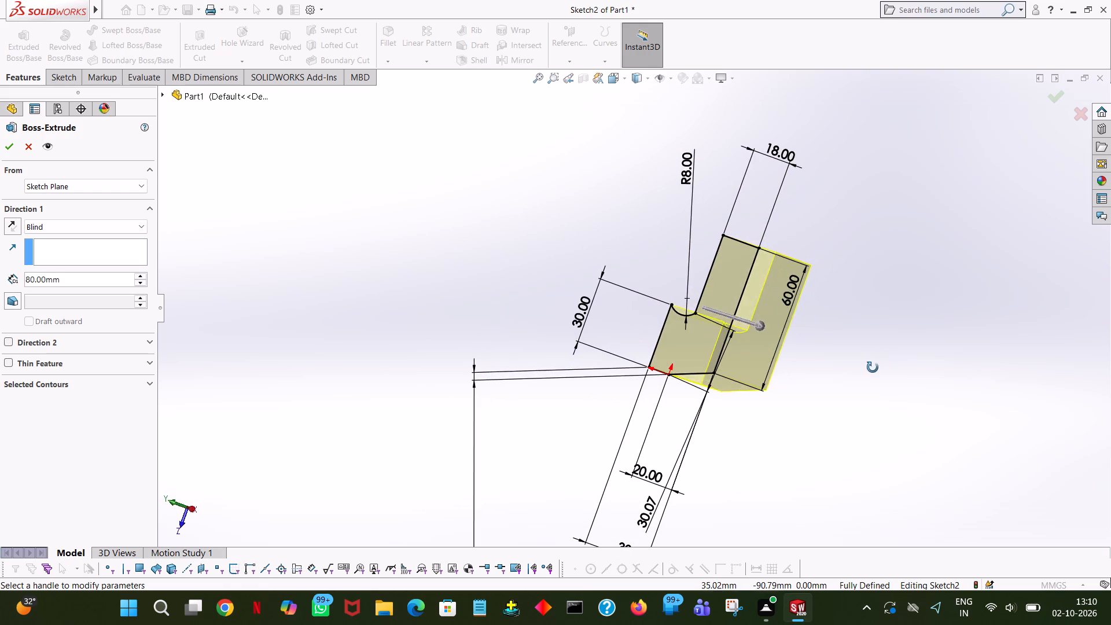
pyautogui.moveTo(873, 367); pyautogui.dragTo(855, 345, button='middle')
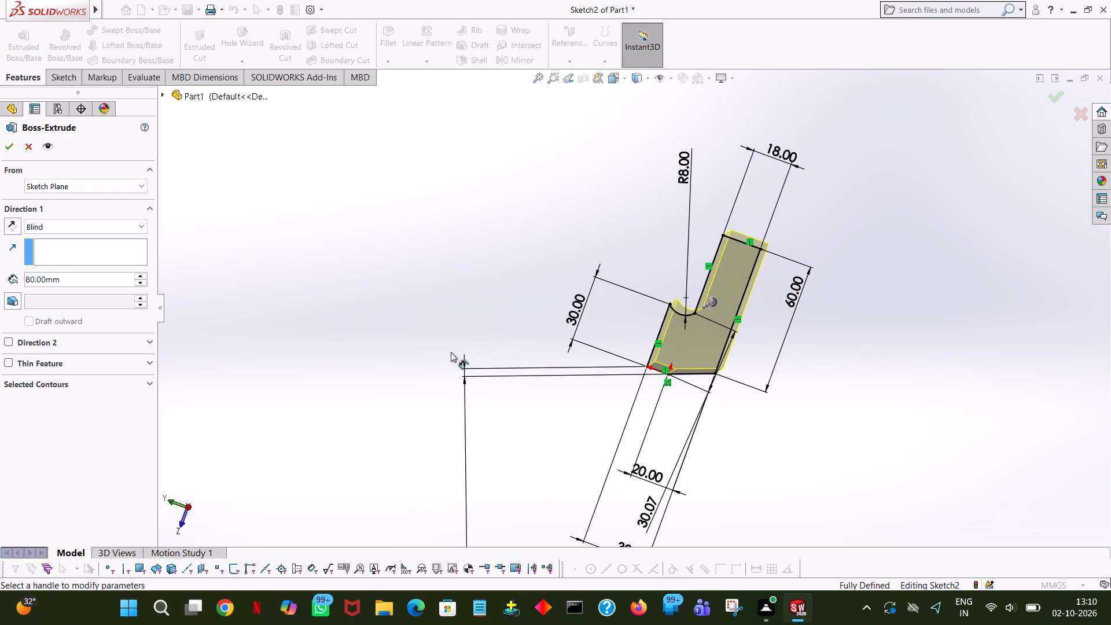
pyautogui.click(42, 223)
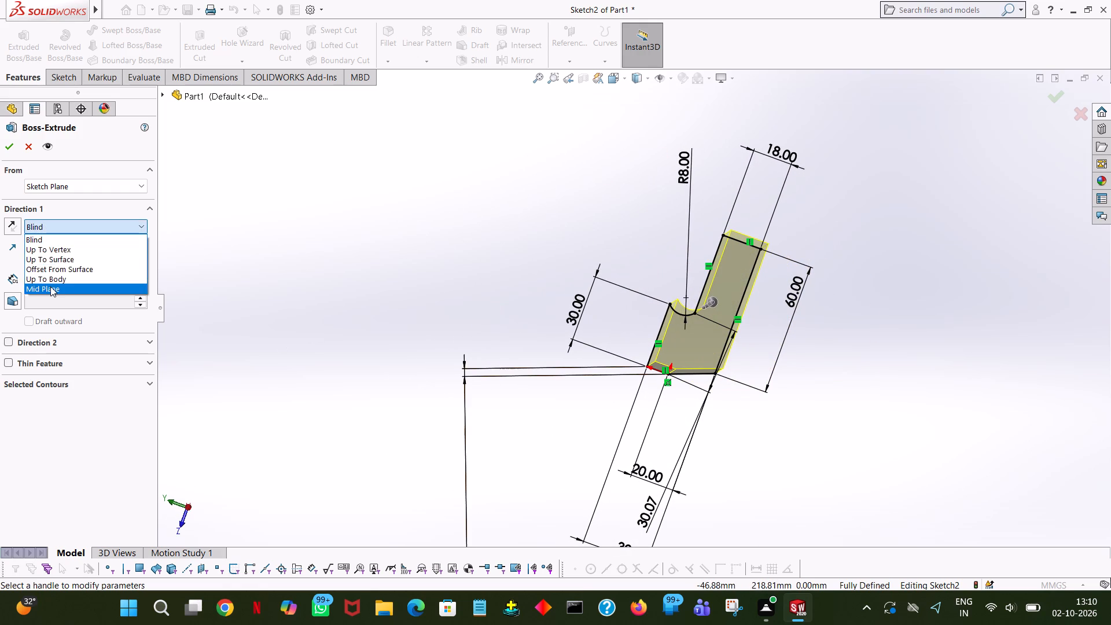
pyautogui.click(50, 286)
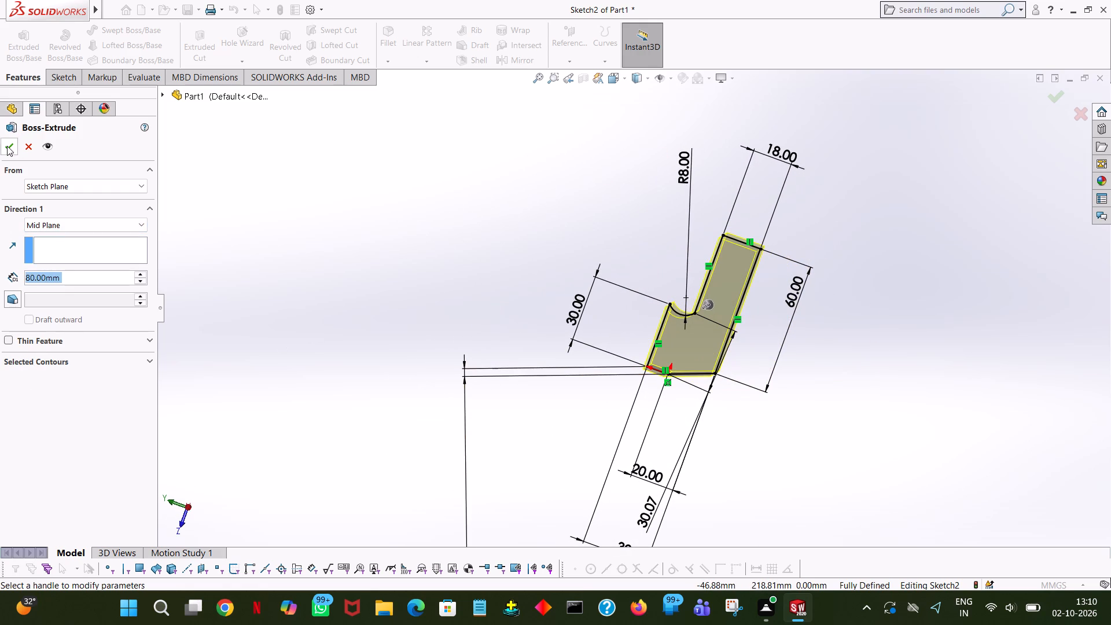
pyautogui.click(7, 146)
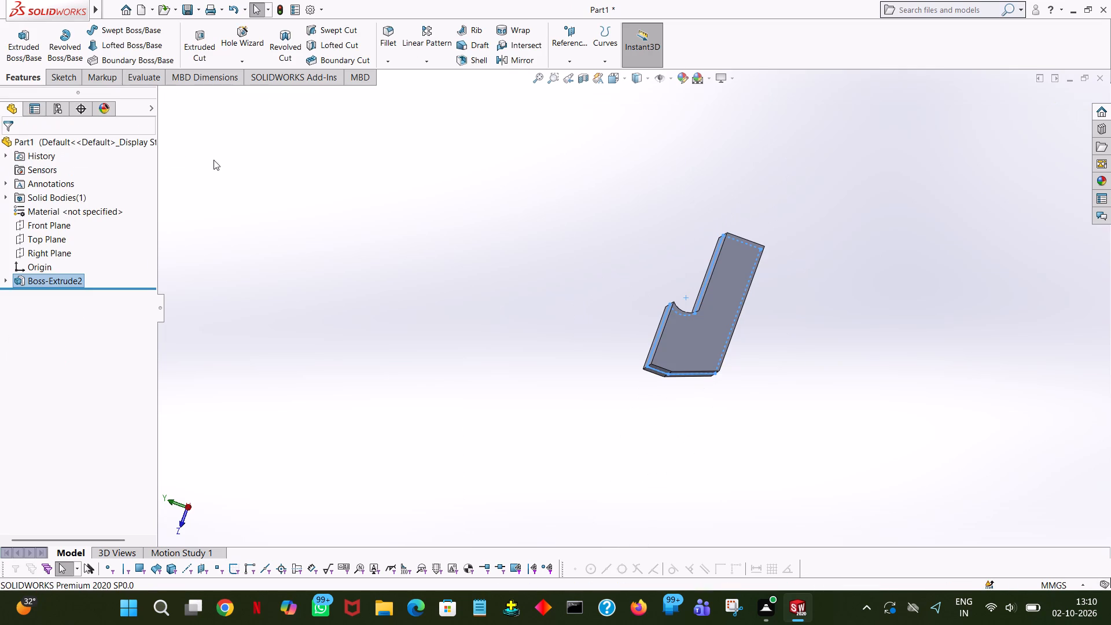
# Examine the extruded body from several sides, including its concave groove, sloped face and overall orientation.
pyautogui.click(883, 337)
pyautogui.moveTo(883, 337); pyautogui.dragTo(840, 188, button='middle')
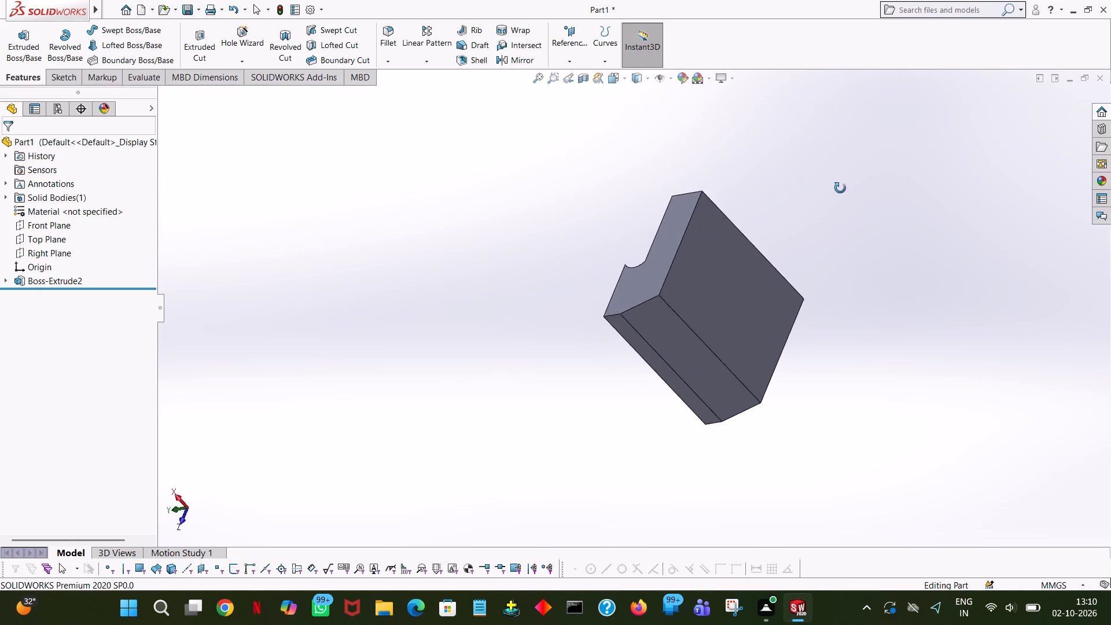
pyautogui.moveTo(840, 188); pyautogui.dragTo(859, 380, button='middle')
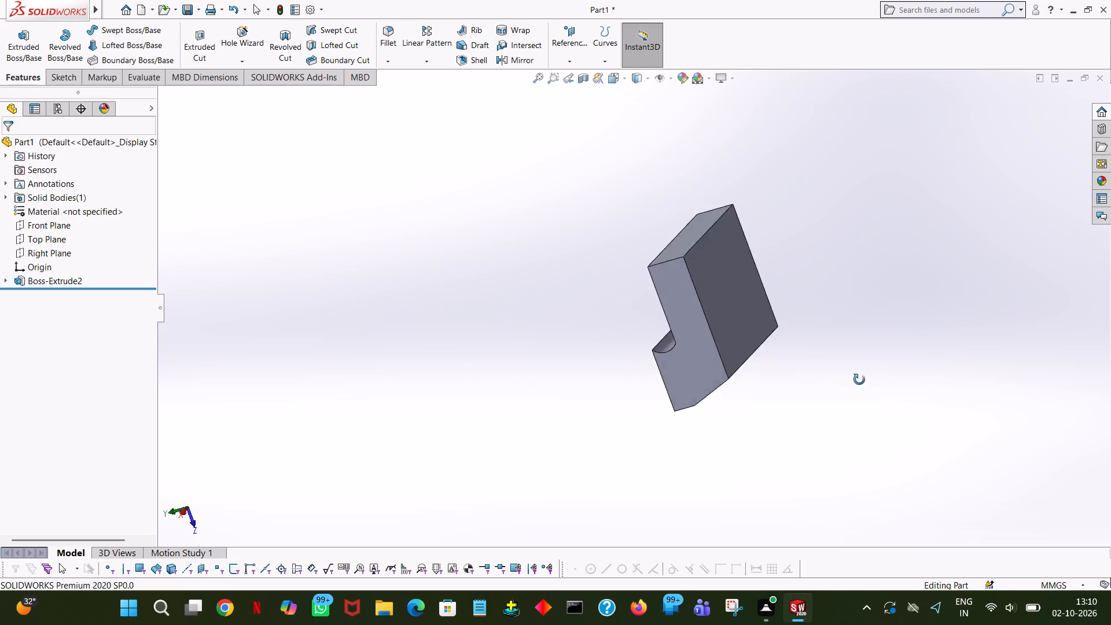
pyautogui.moveTo(859, 380); pyautogui.dragTo(866, 361, button='middle')
pyautogui.middleClick(866, 361)
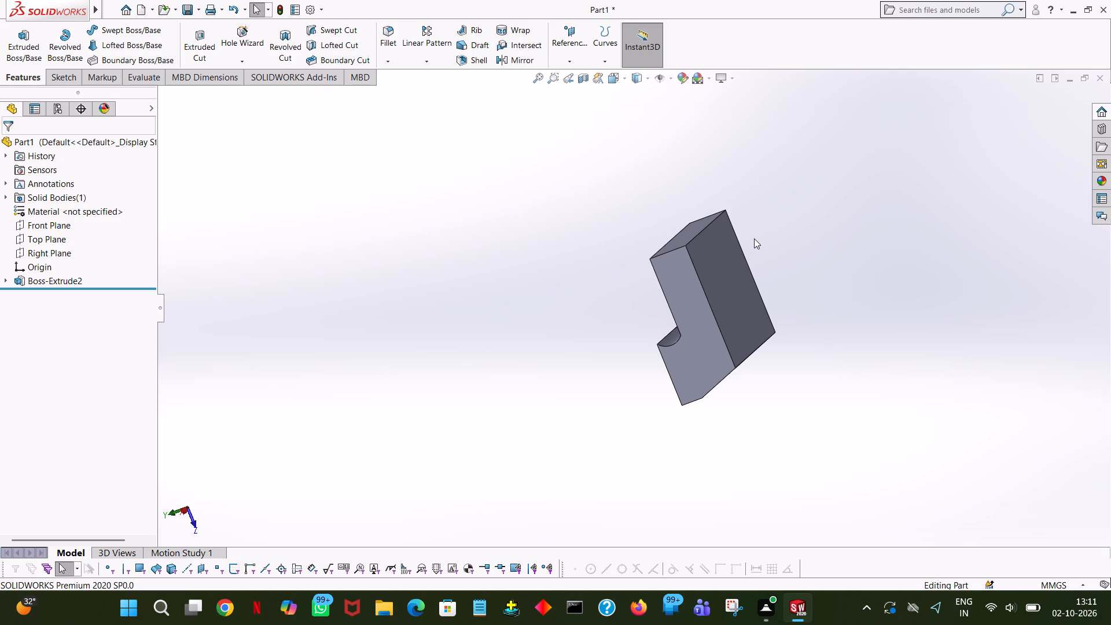
pyautogui.moveTo(760, 246); pyautogui.dragTo(766, 290, button='middle')
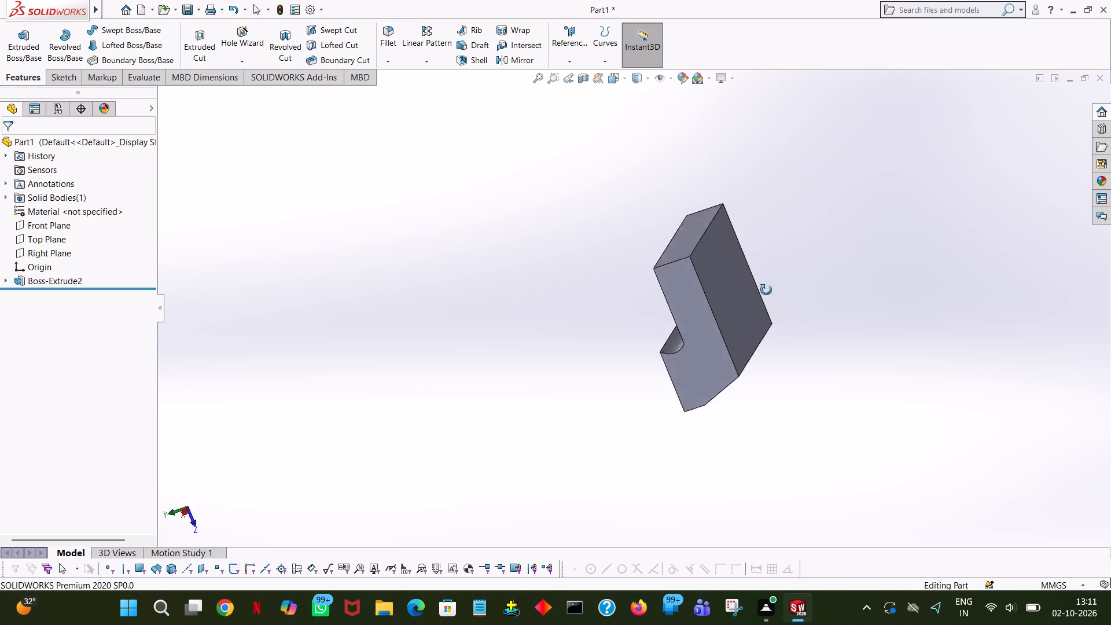
pyautogui.moveTo(766, 290); pyautogui.dragTo(794, 393, button='middle')
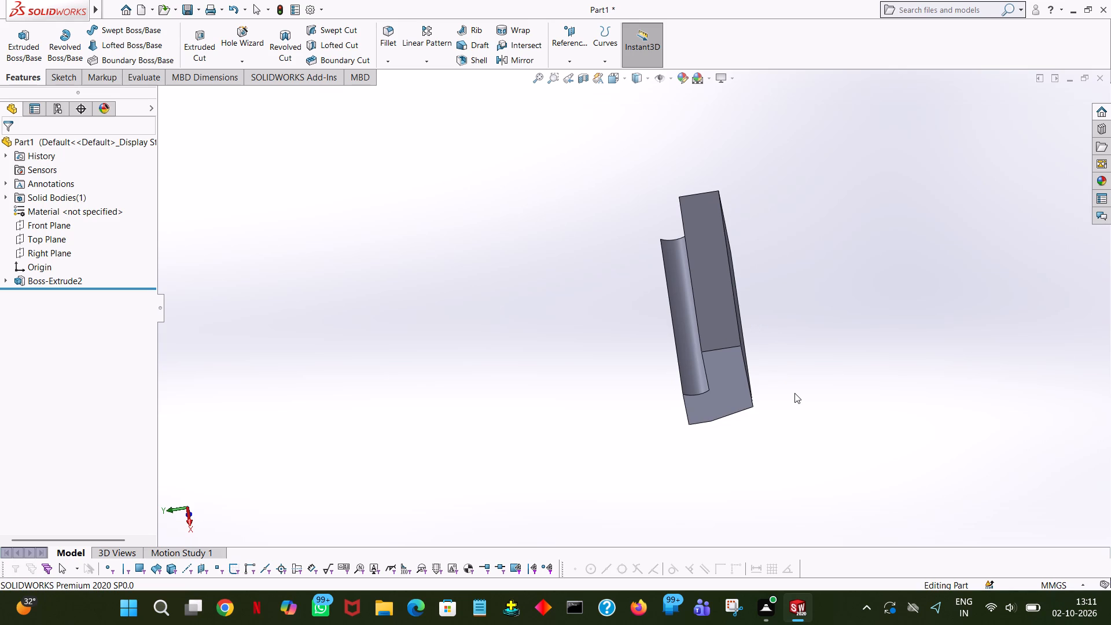
pyautogui.moveTo(782, 191); pyautogui.dragTo(818, 397, button='middle')
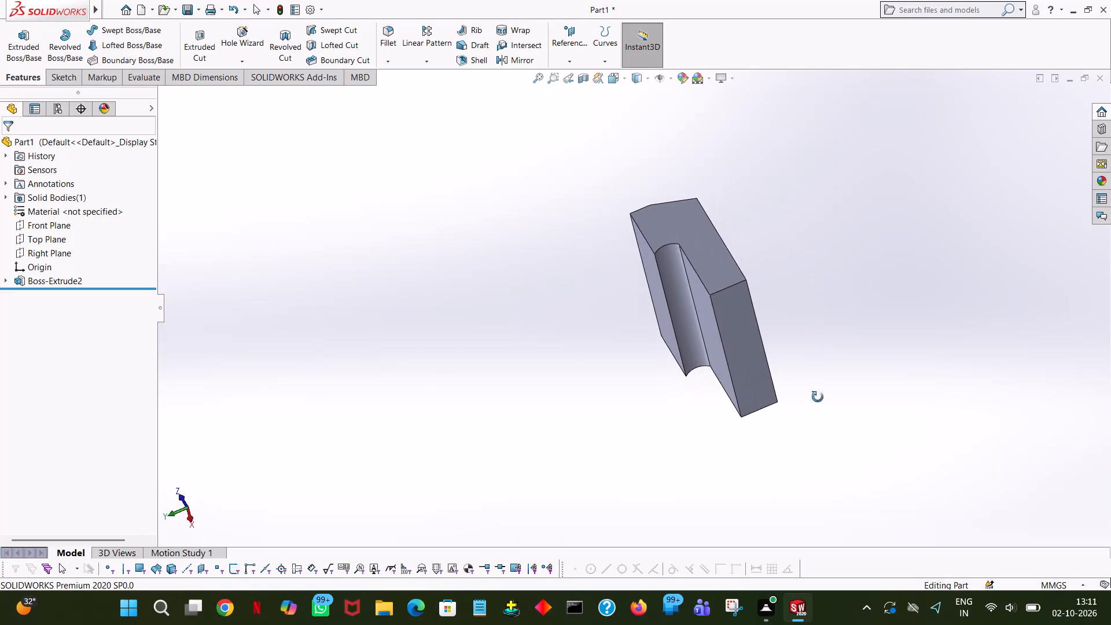
pyautogui.moveTo(818, 397); pyautogui.dragTo(748, 111, button='middle')
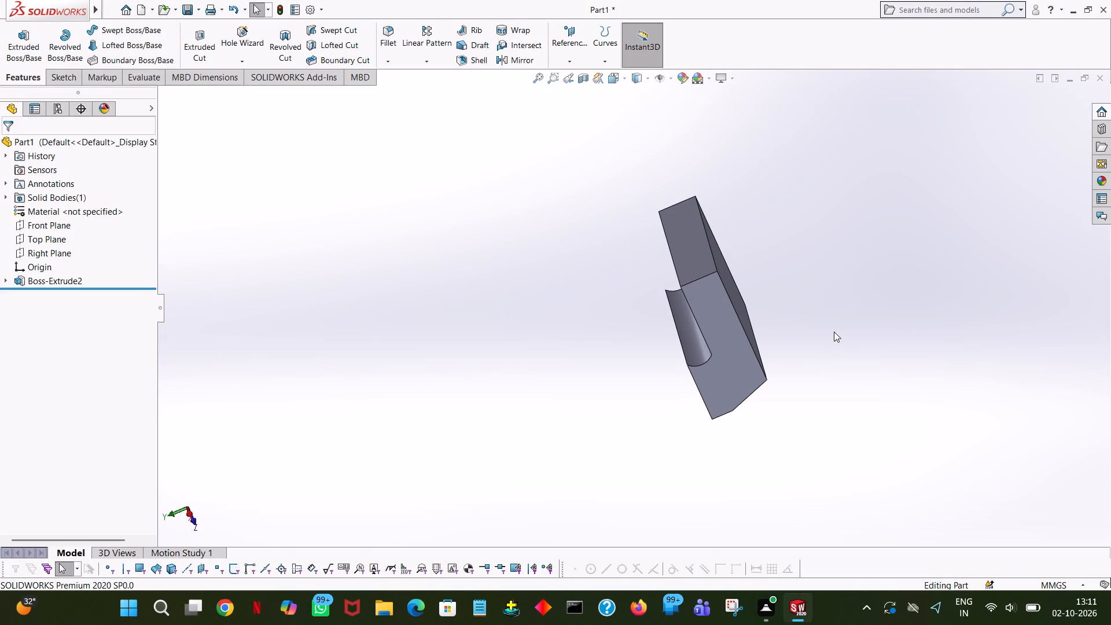
pyautogui.moveTo(834, 332); pyautogui.dragTo(827, 248, button='middle')
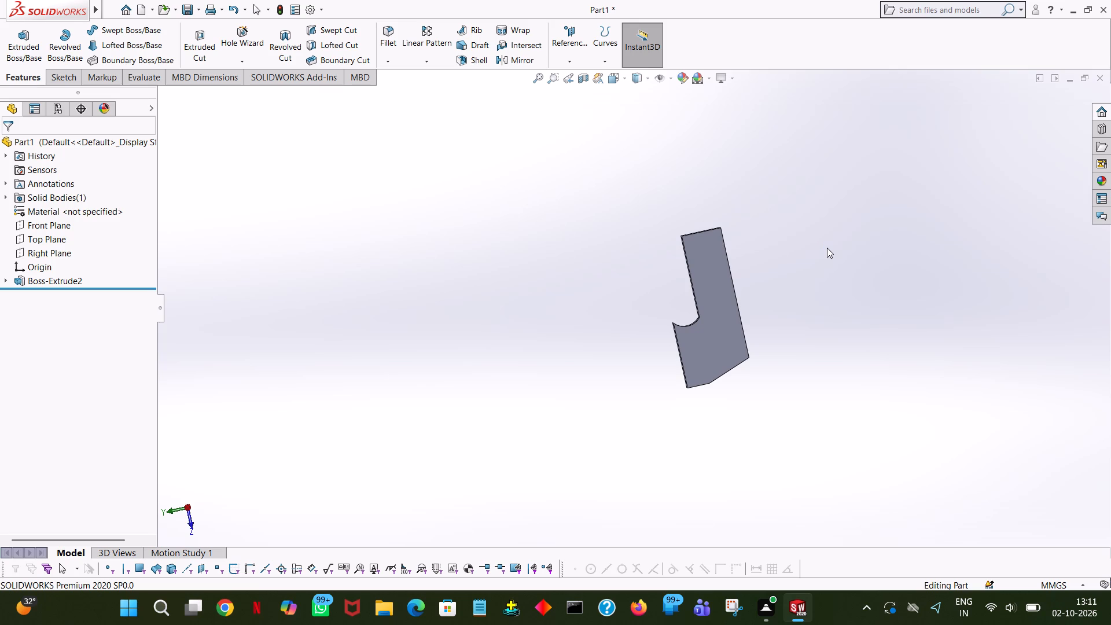
pyautogui.moveTo(801, 454); pyautogui.dragTo(753, 369, button='middle')
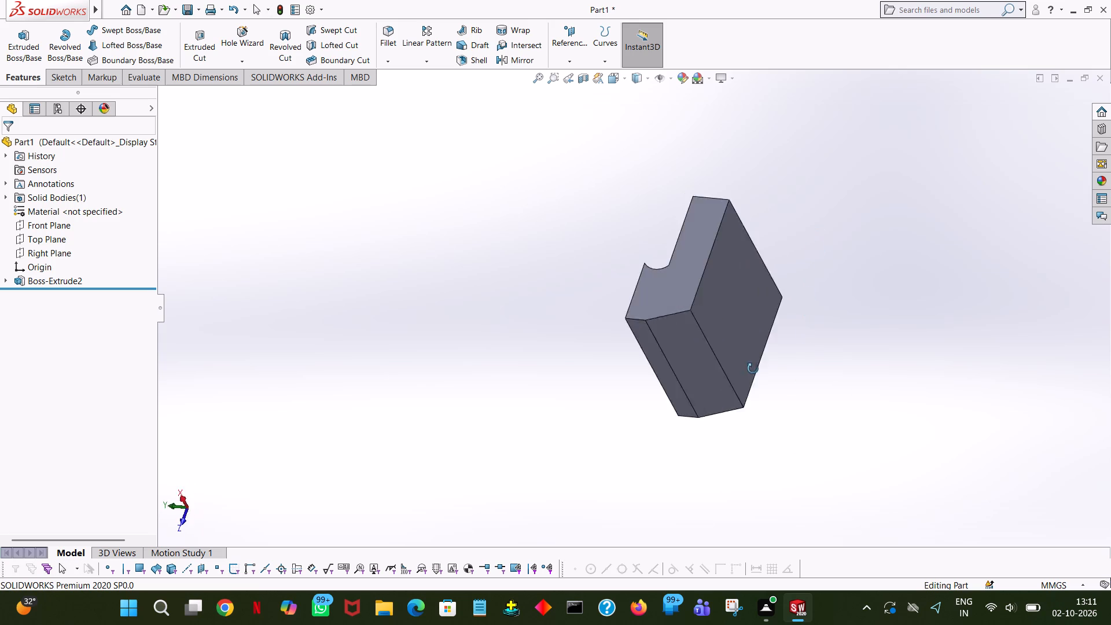
pyautogui.moveTo(753, 369); pyautogui.dragTo(786, 470, button='middle')
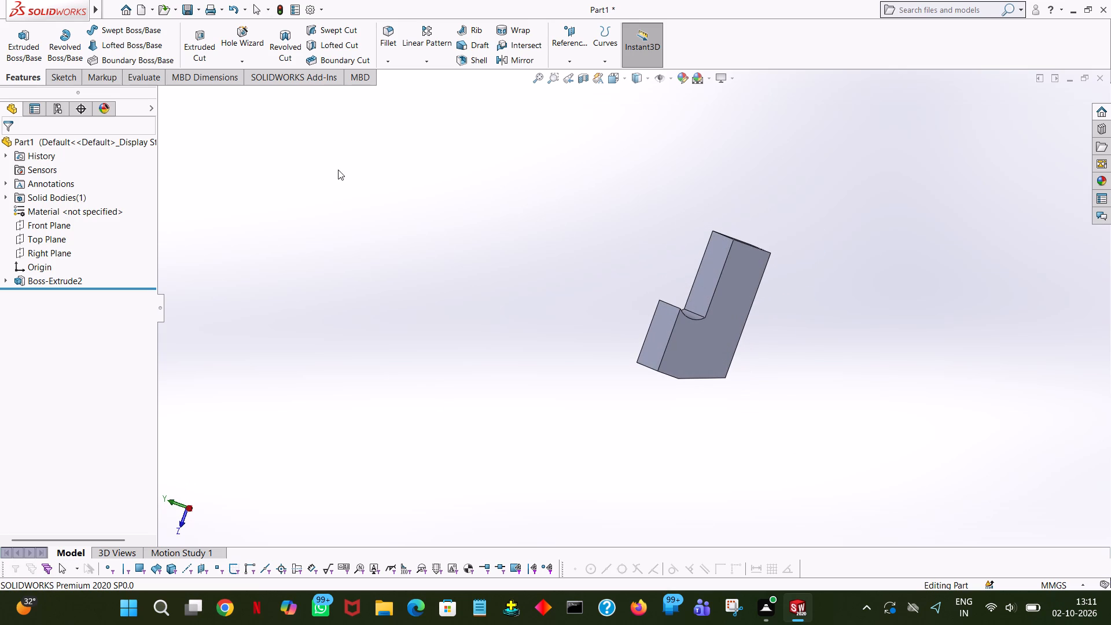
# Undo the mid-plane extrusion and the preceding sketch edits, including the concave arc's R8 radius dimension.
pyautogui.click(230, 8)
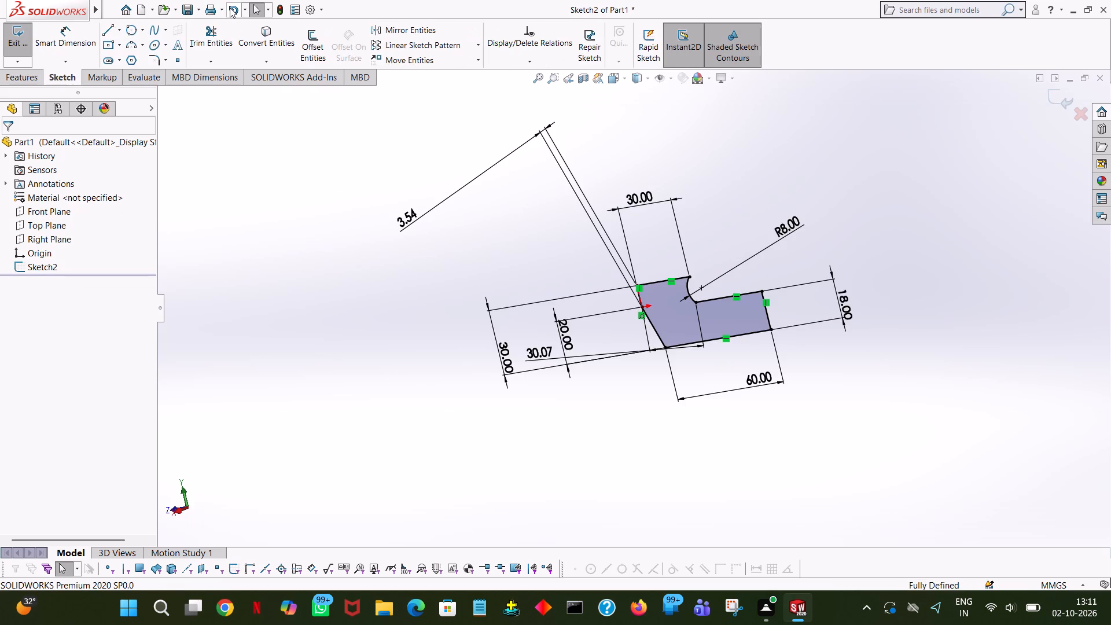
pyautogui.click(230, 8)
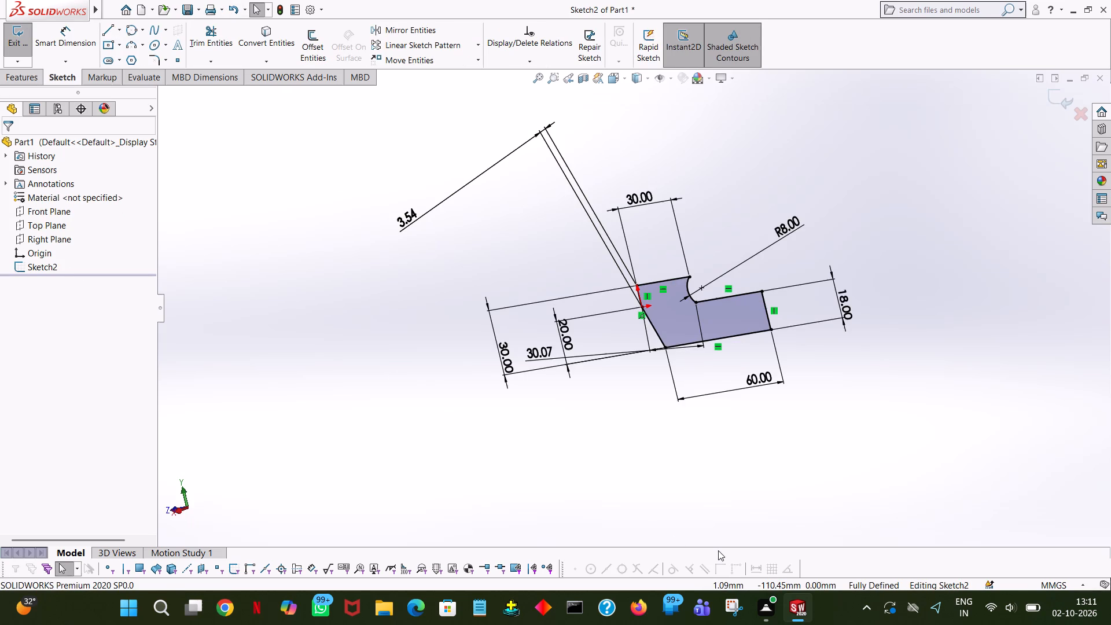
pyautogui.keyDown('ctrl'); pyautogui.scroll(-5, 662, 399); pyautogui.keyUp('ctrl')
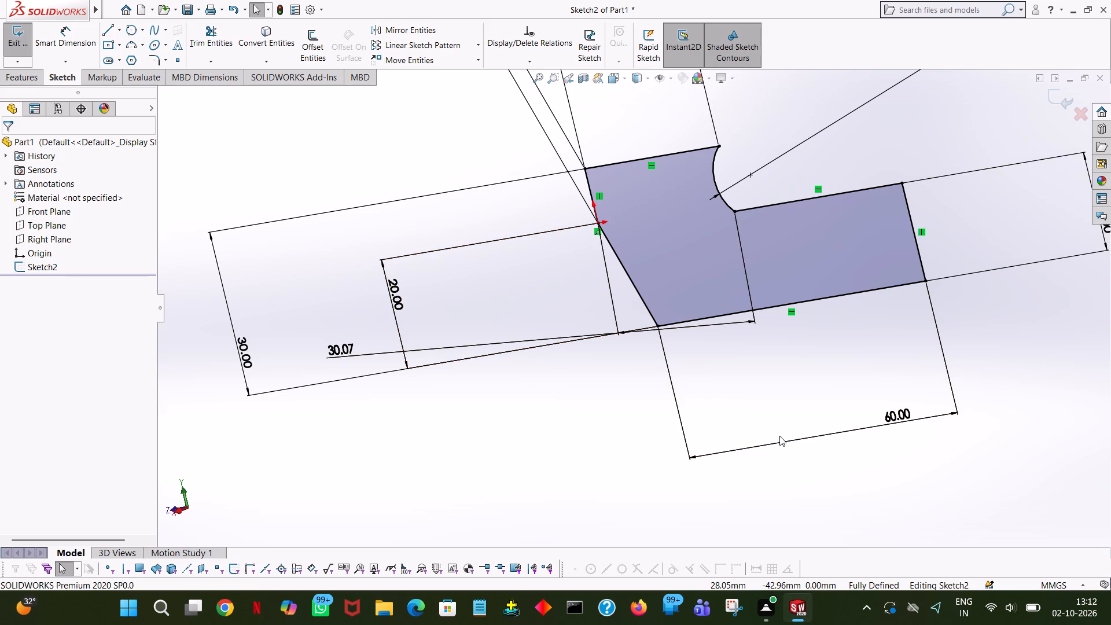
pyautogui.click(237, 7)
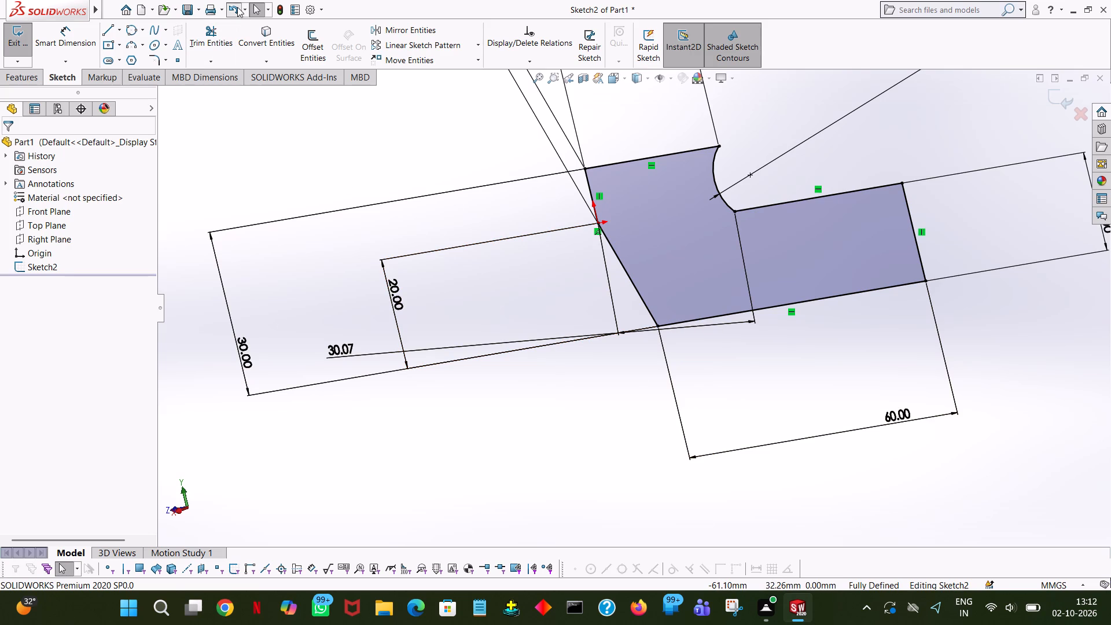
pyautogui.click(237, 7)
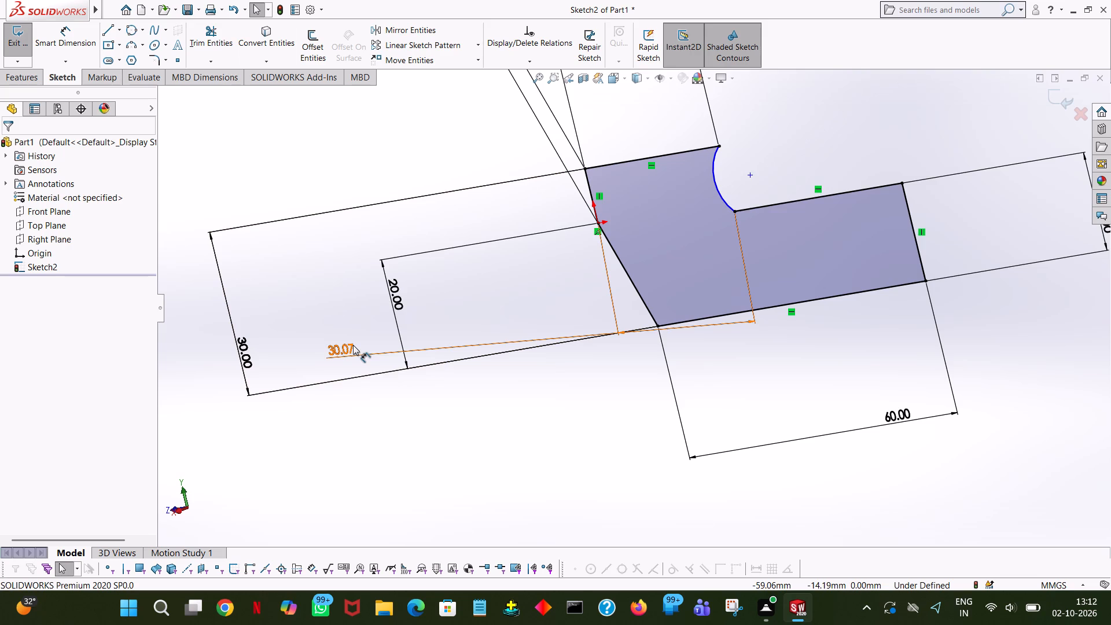
# View the sketch straight on and remove all of the stepped profile's lines and its concave arc with Trim to closest.
pyautogui.press('space')
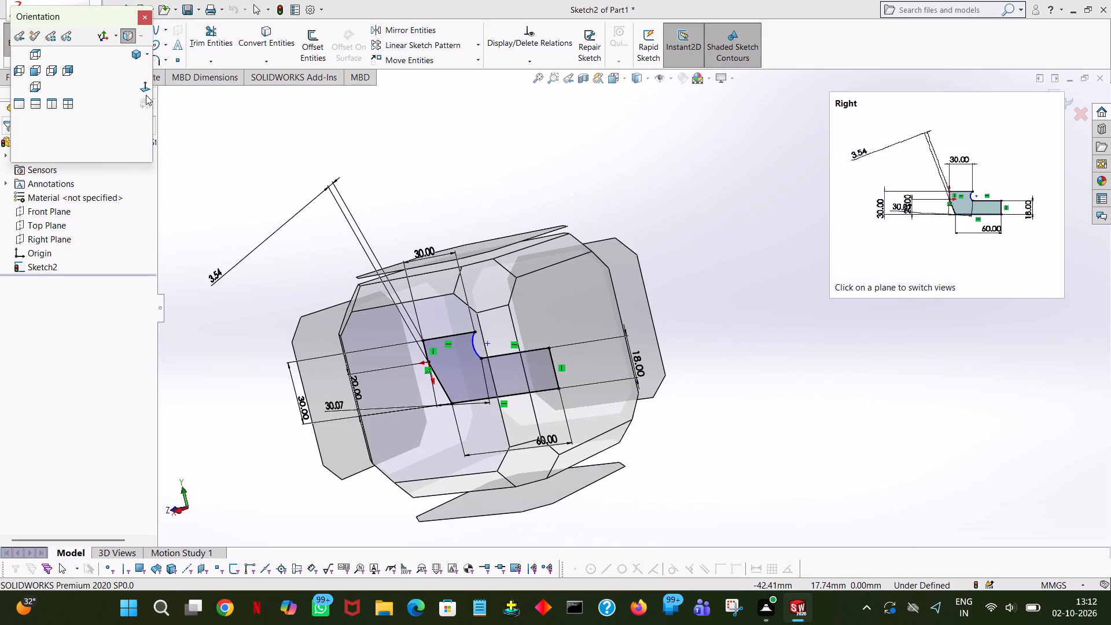
pyautogui.click(146, 88)
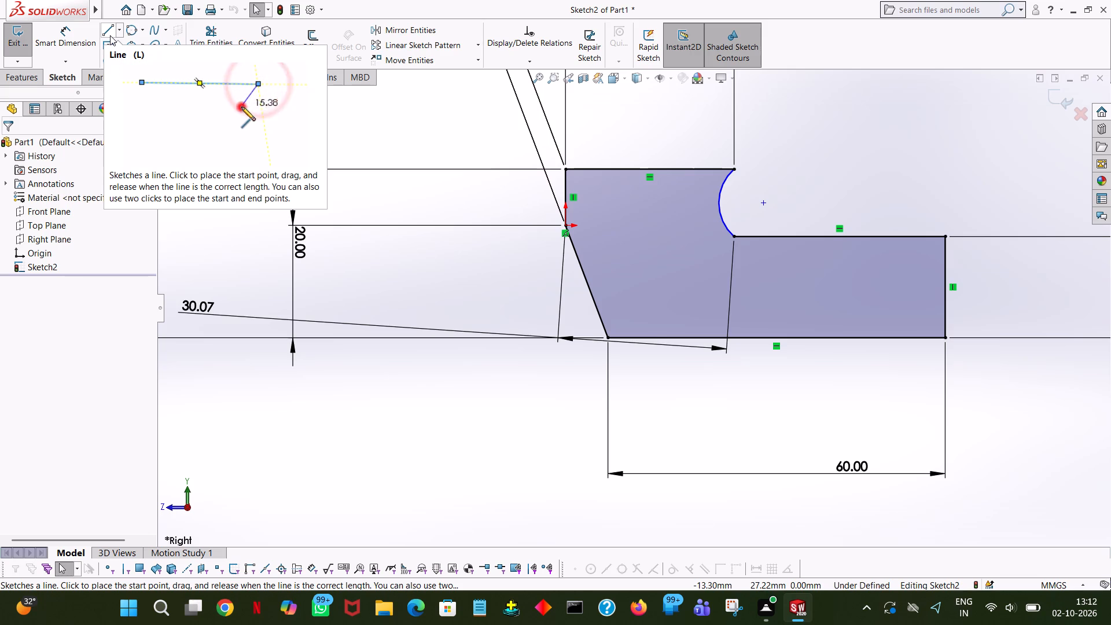
pyautogui.moveTo(223, 43); pyautogui.dragTo(214, 44)
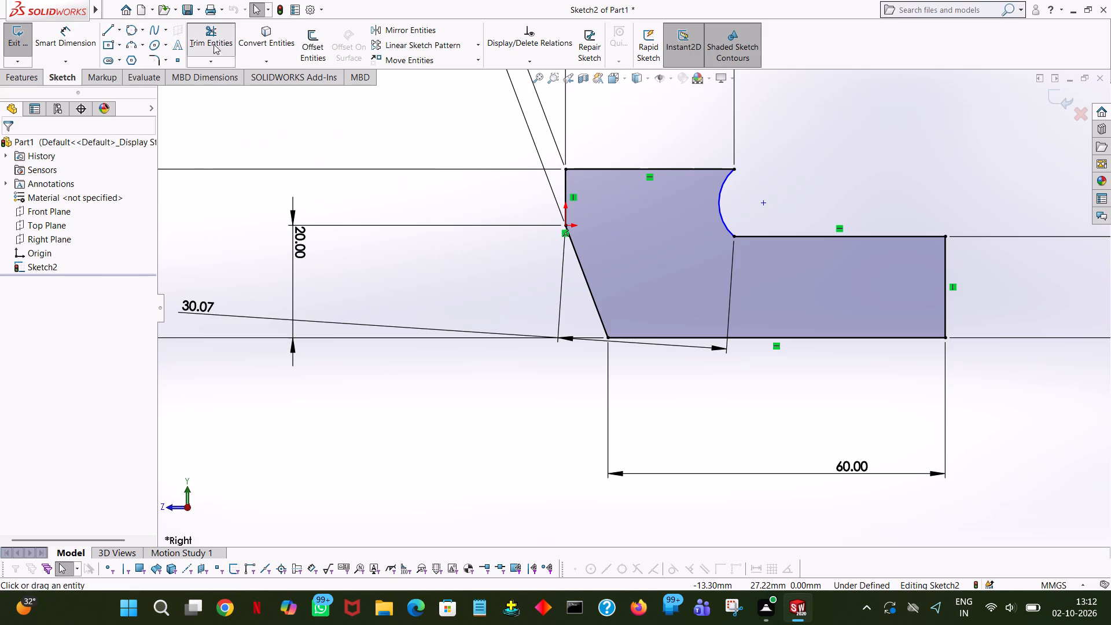
pyautogui.click(612, 167)
pyautogui.click(566, 190)
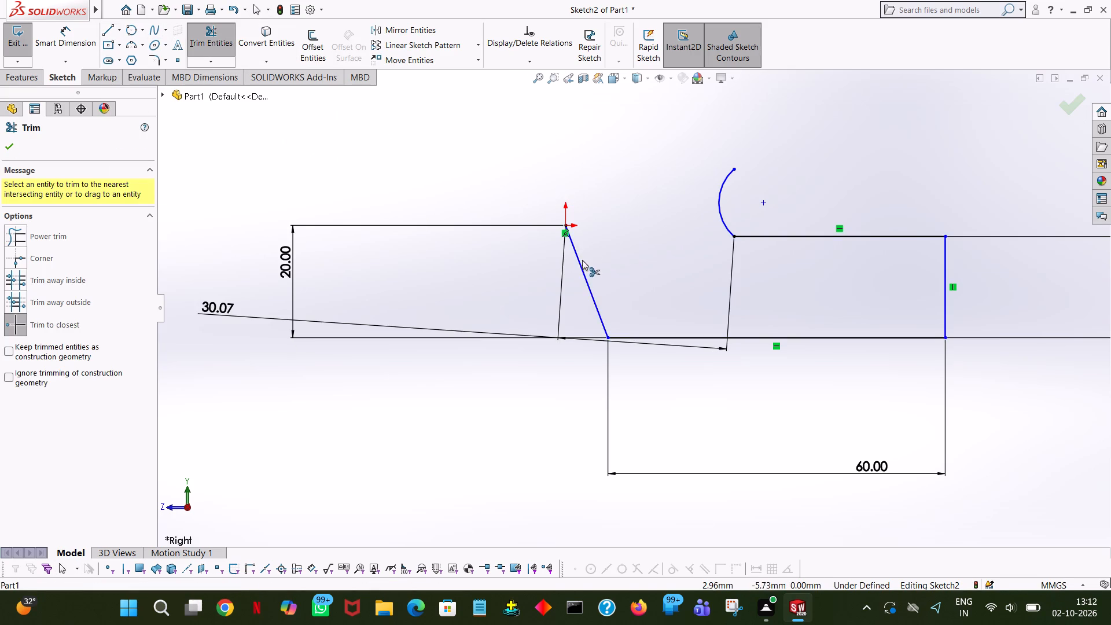
pyautogui.click(582, 262)
pyautogui.click(623, 340)
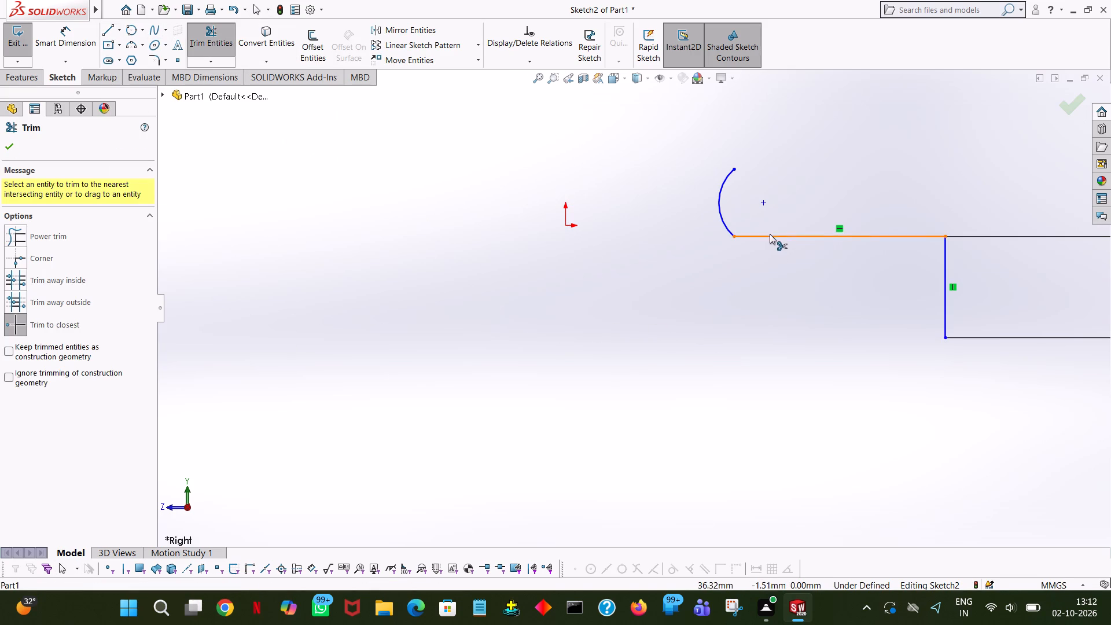
pyautogui.click(770, 234)
pyautogui.click(725, 223)
pyautogui.click(950, 321)
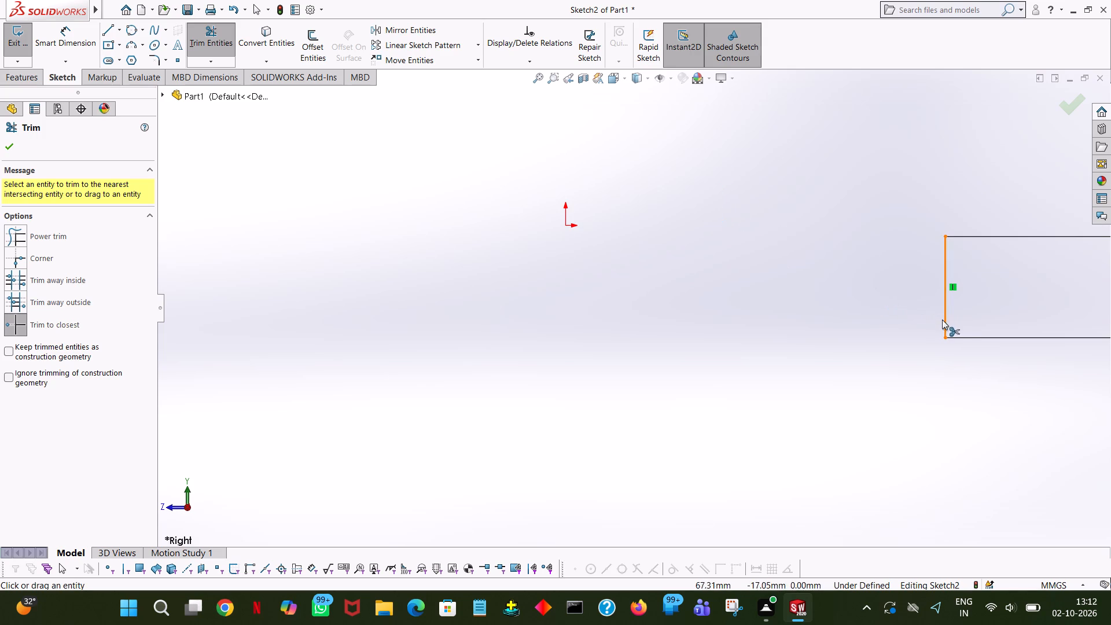
pyautogui.click(941, 319)
pyautogui.click(946, 307)
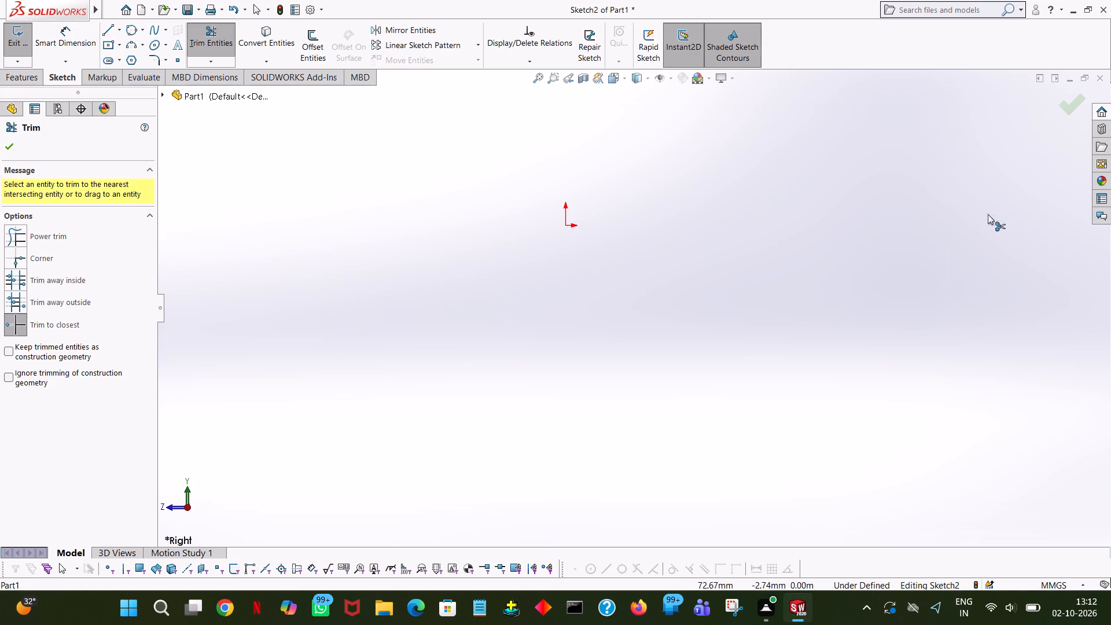
pyautogui.click(1063, 96)
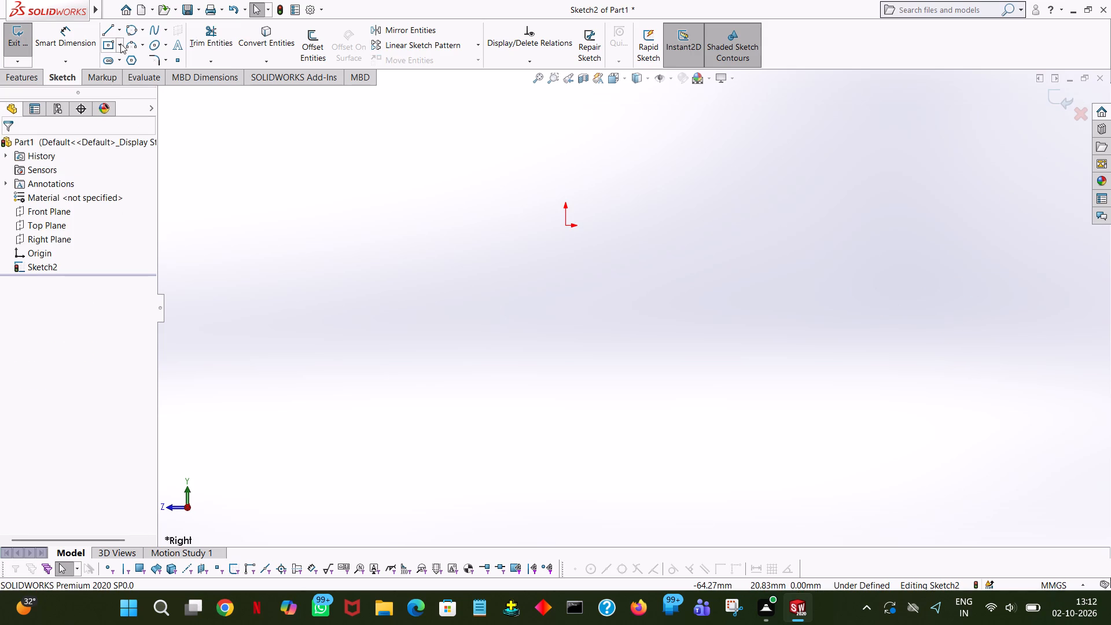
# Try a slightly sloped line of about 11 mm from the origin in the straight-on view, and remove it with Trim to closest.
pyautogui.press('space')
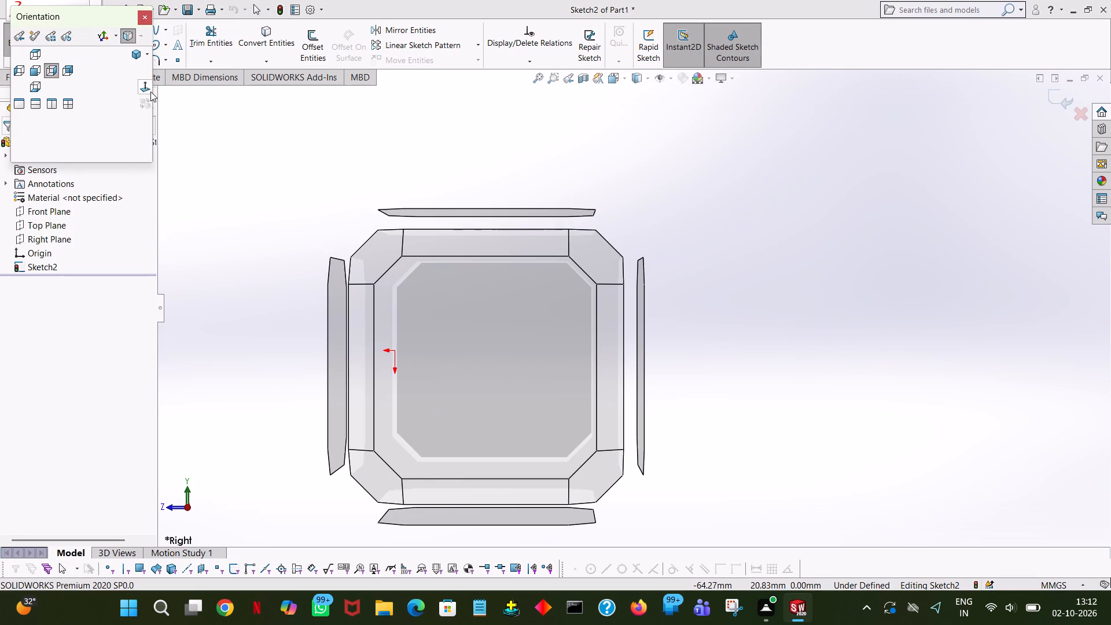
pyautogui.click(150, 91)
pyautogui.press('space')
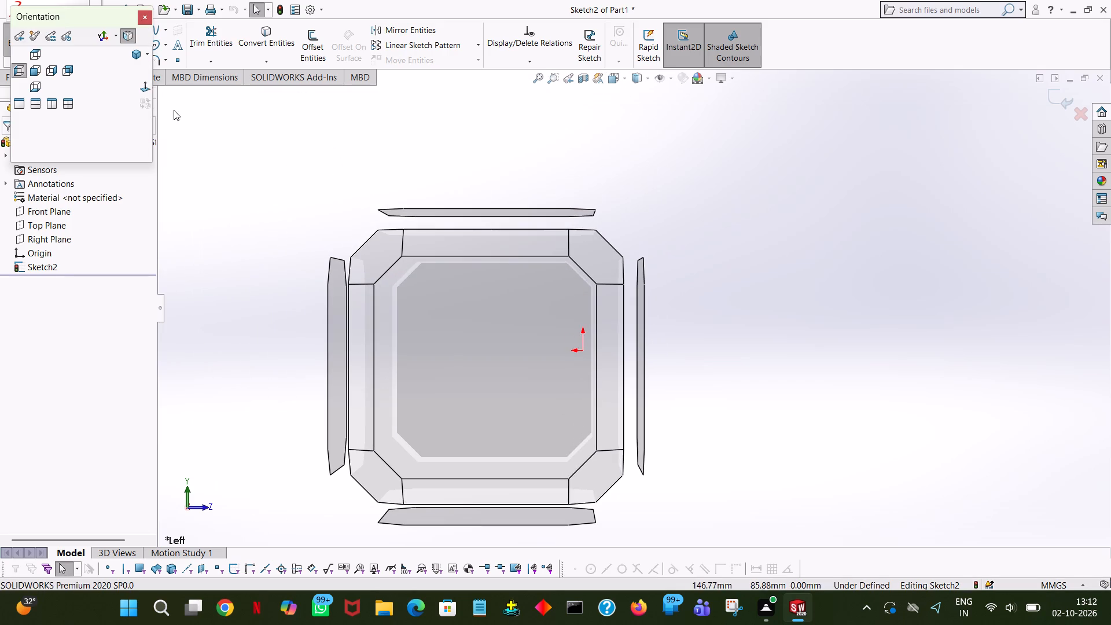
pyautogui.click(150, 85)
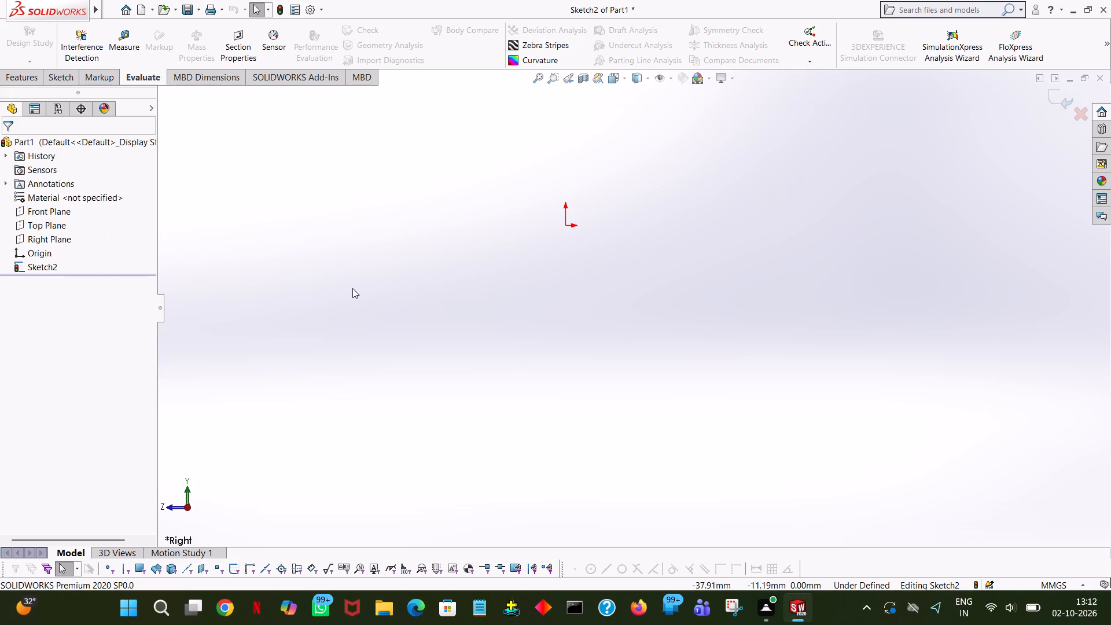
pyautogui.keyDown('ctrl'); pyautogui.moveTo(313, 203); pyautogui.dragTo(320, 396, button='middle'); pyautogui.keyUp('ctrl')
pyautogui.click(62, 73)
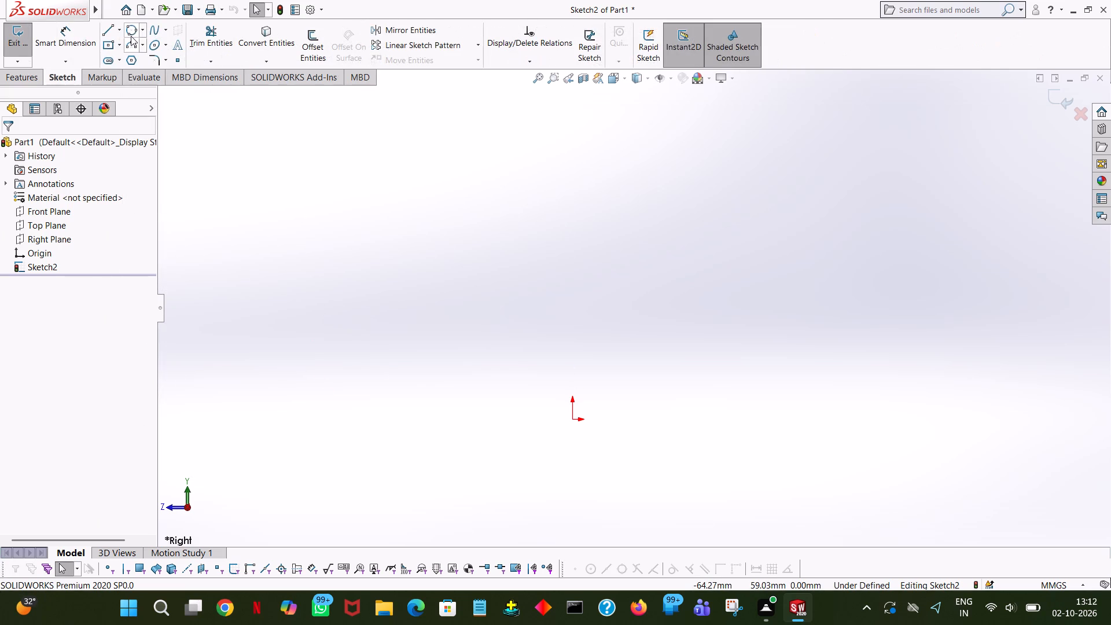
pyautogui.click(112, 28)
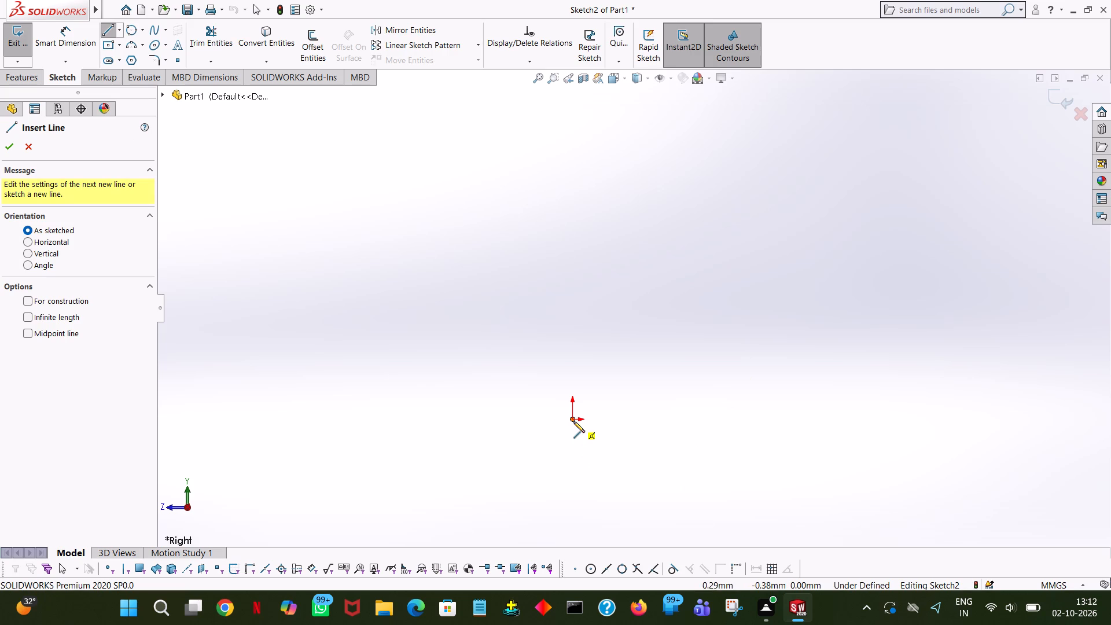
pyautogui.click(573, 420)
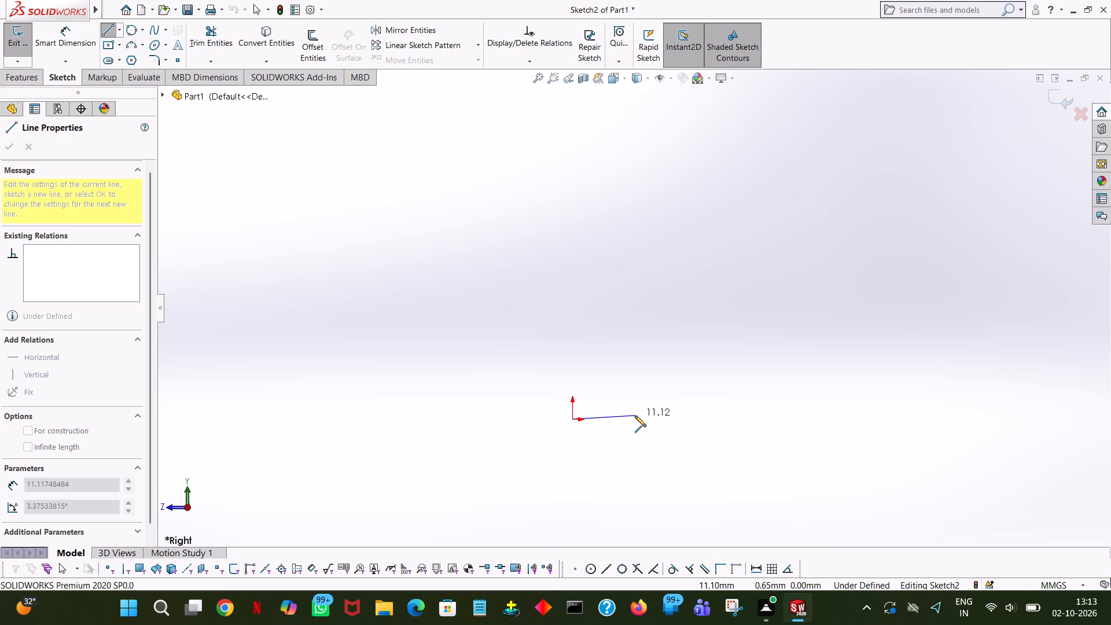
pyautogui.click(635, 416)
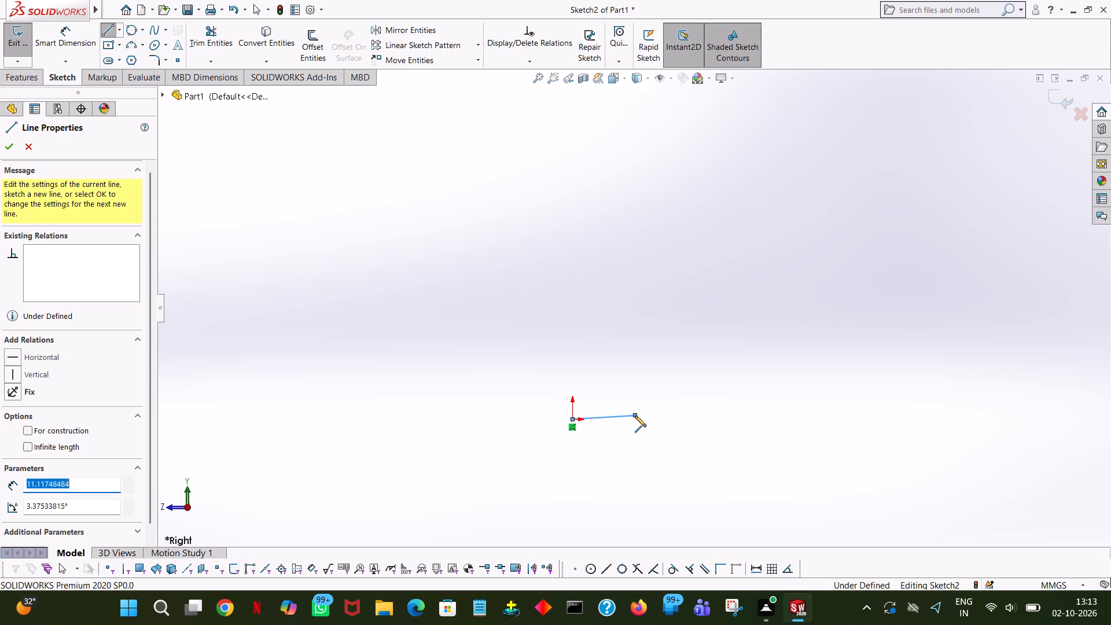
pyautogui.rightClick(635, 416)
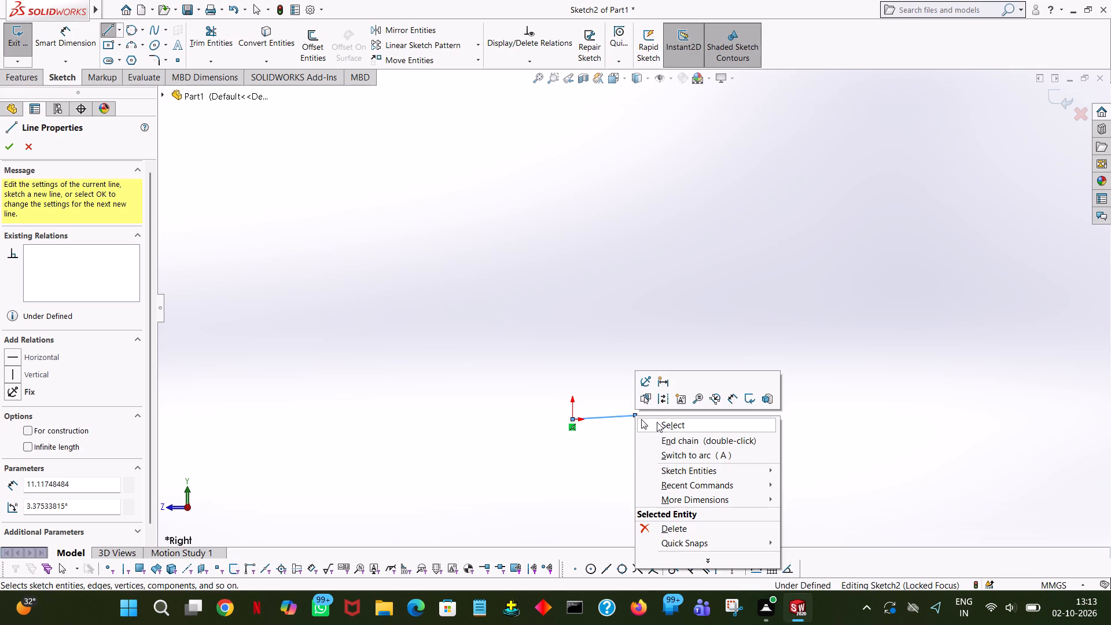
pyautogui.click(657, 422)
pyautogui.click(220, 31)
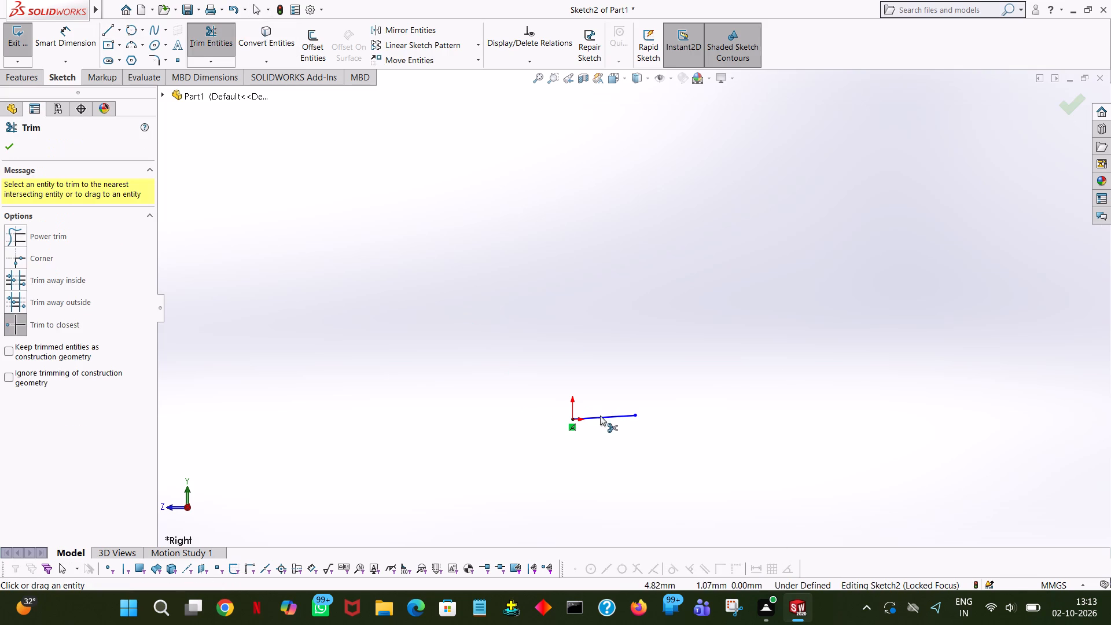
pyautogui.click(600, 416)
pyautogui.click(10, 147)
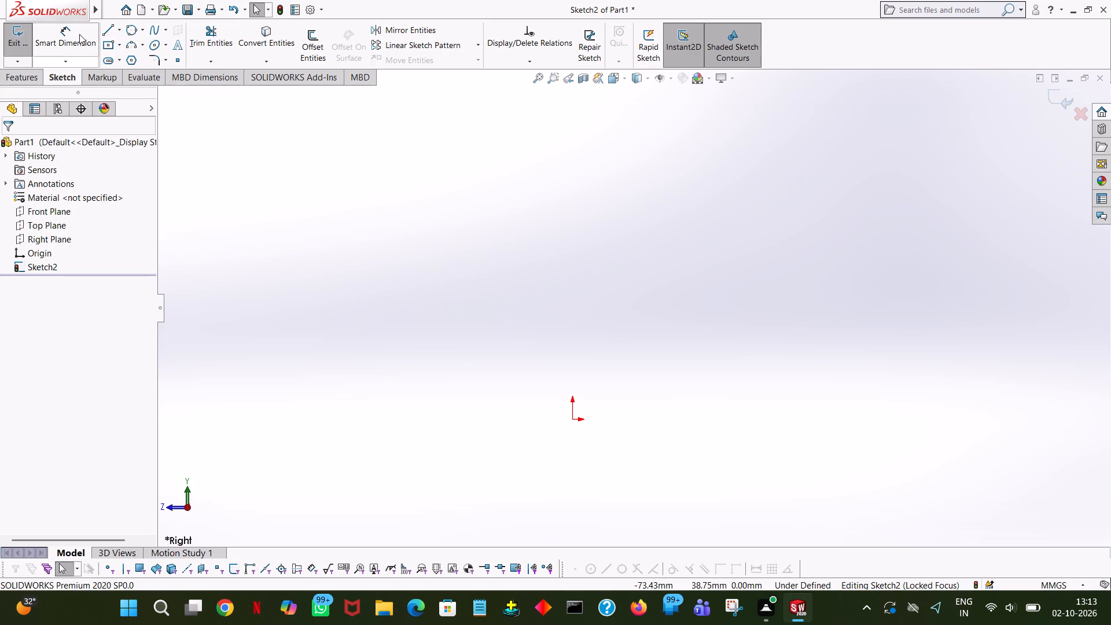
# Draw a horizontal base line from the origin with a length of 20 mm.
pyautogui.click(101, 34)
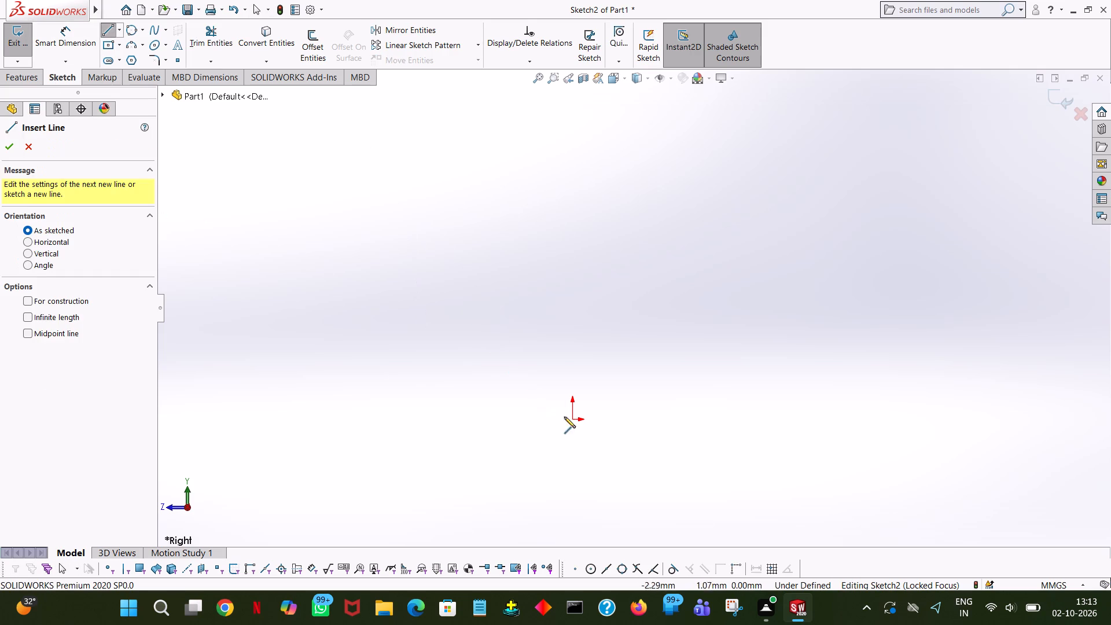
pyautogui.click(573, 420)
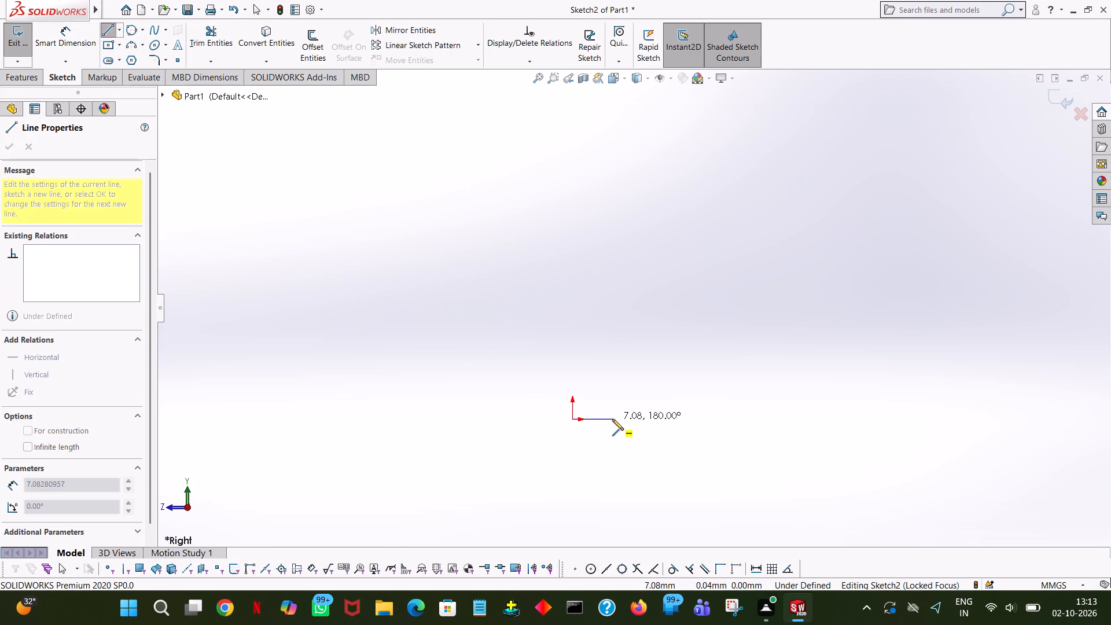
pyautogui.click(652, 421)
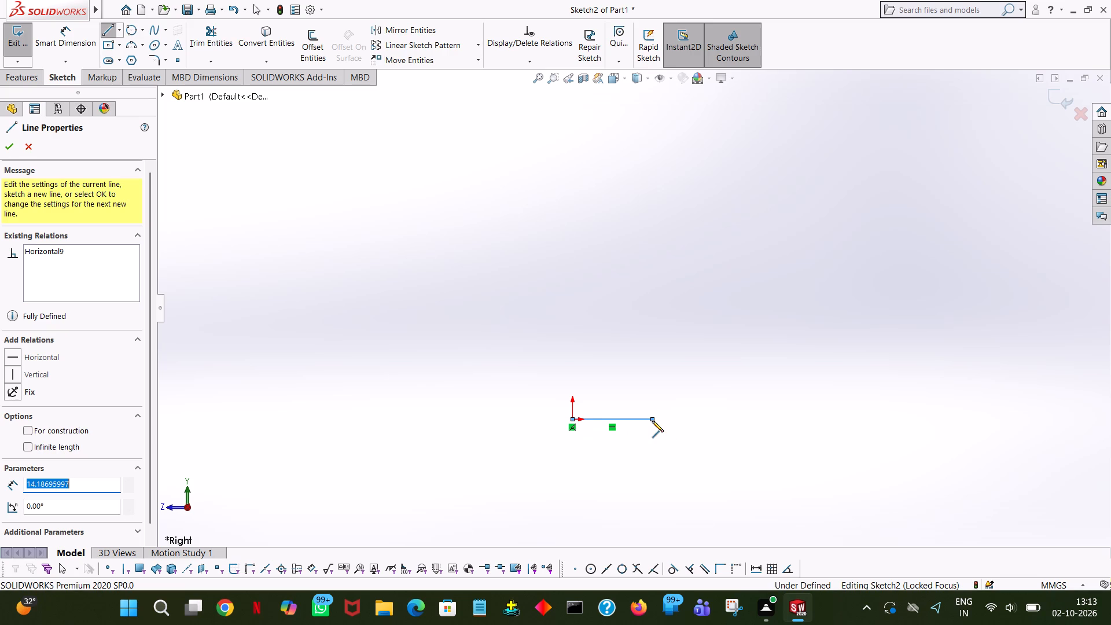
pyautogui.write('20')
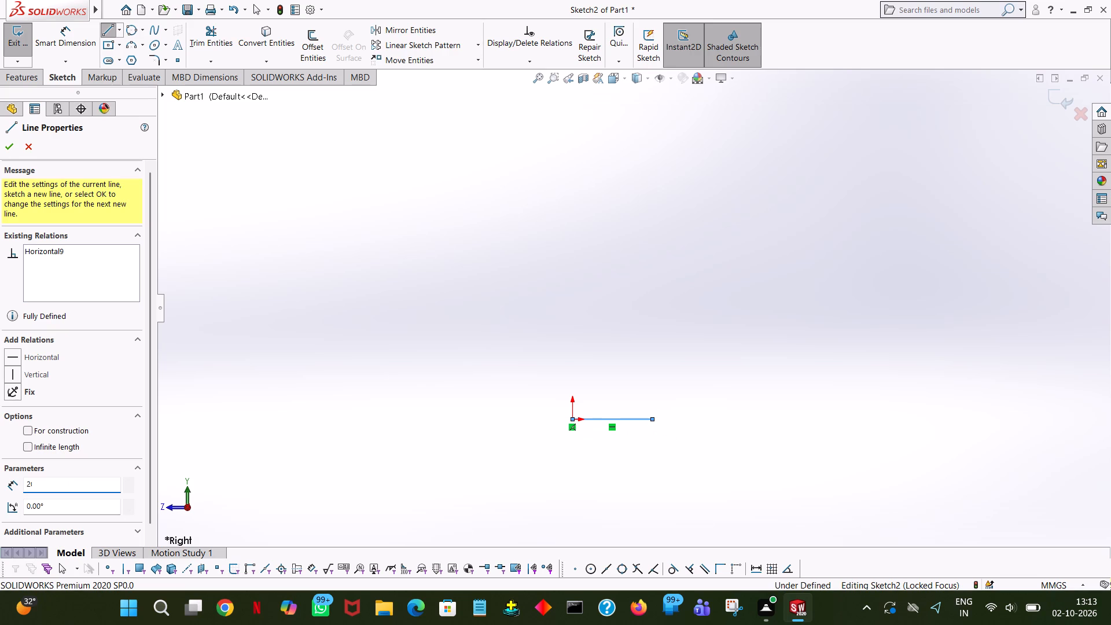
pyautogui.press('Return')
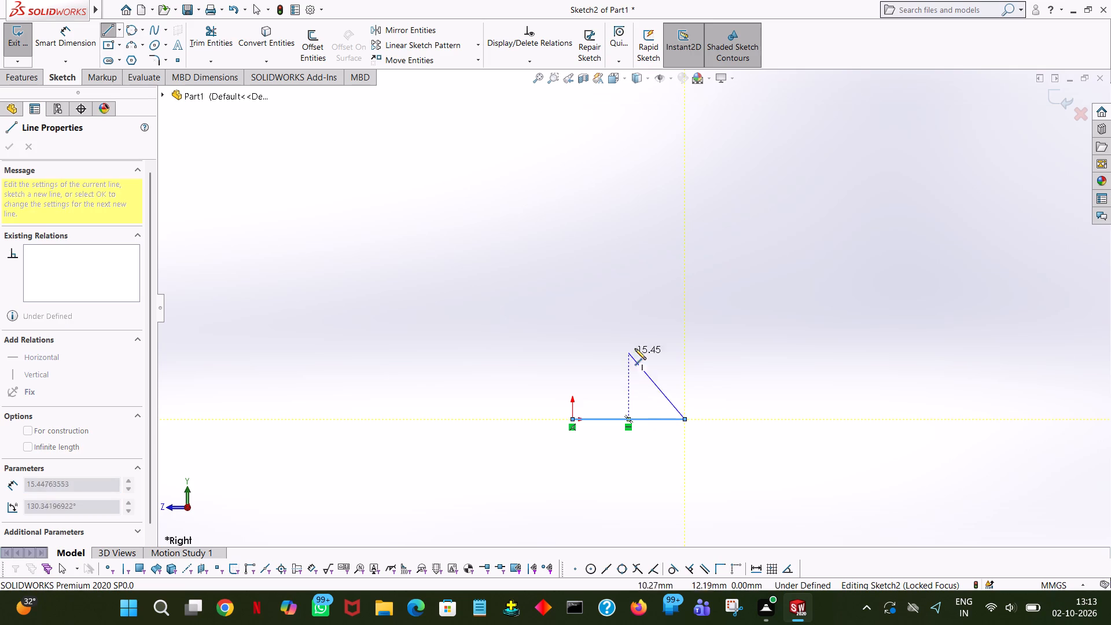
# Build a triangle on the base line's free end from a 20 mm vertical line, a 10 mm horizontal top line and a sloped closing line.
pyautogui.click(685, 340)
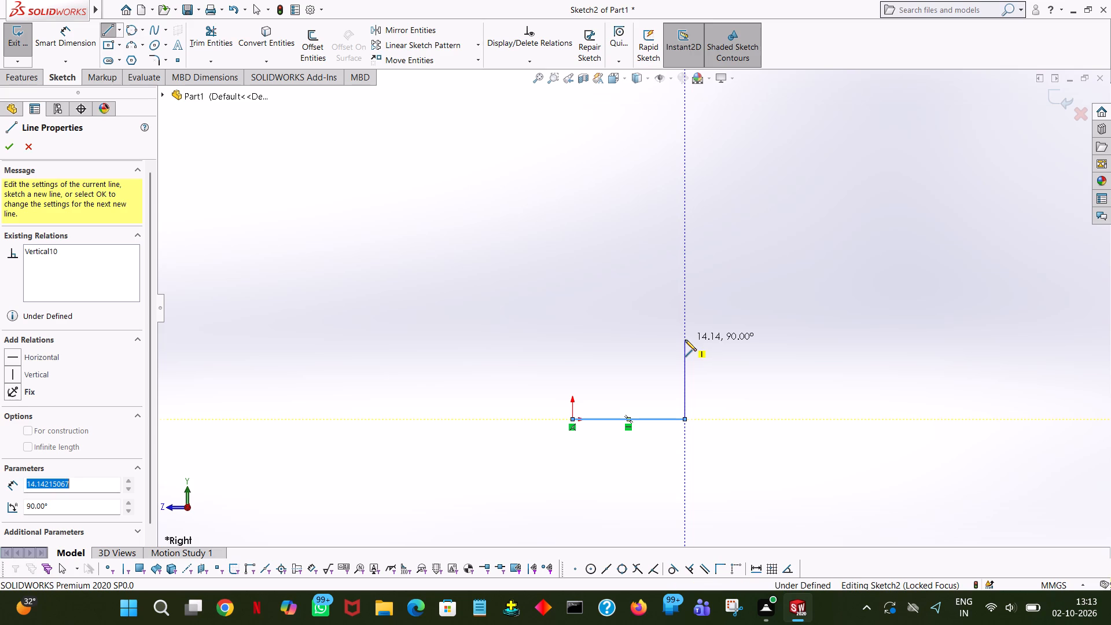
pyautogui.write('20')
pyautogui.press('Return')
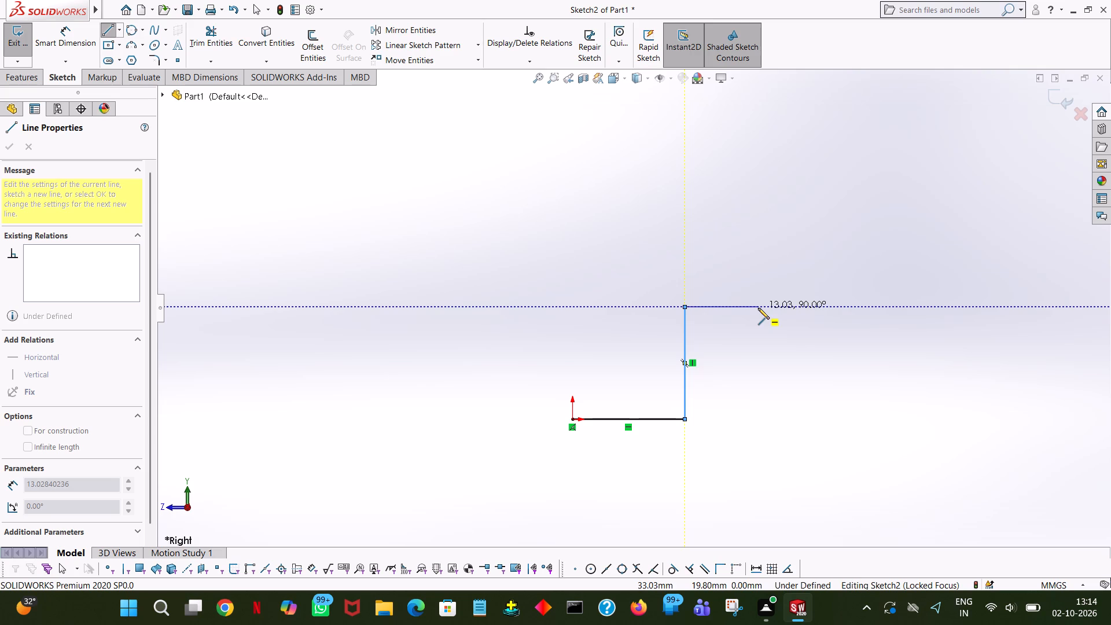
pyautogui.click(758, 308)
pyautogui.write('10')
pyautogui.press('Return')
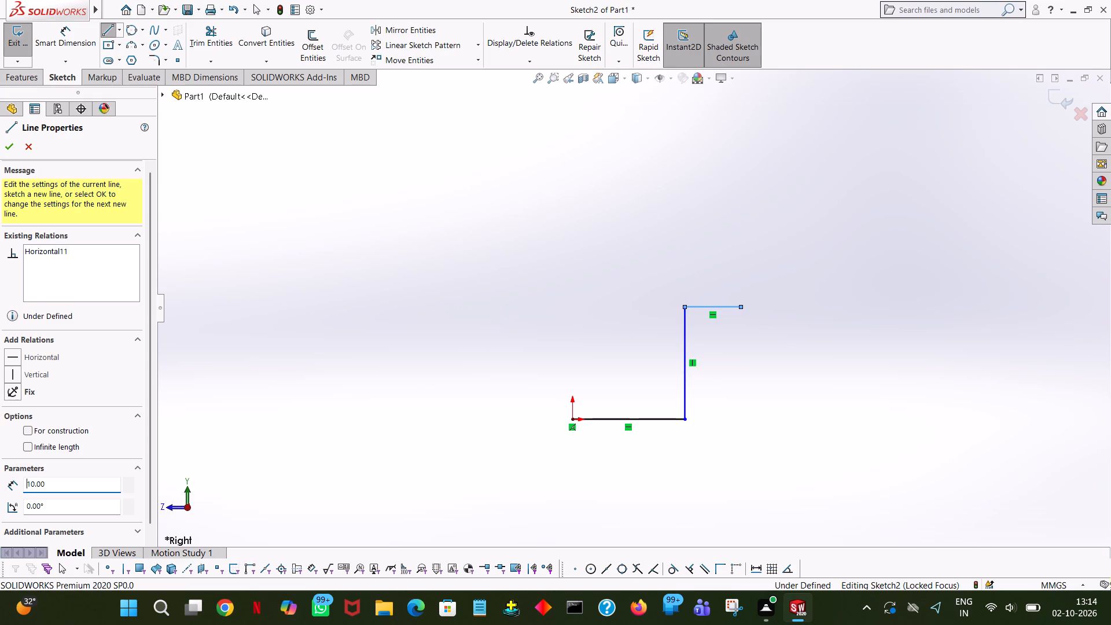
pyautogui.click(683, 418)
pyautogui.rightClick(683, 418)
pyautogui.click(718, 425)
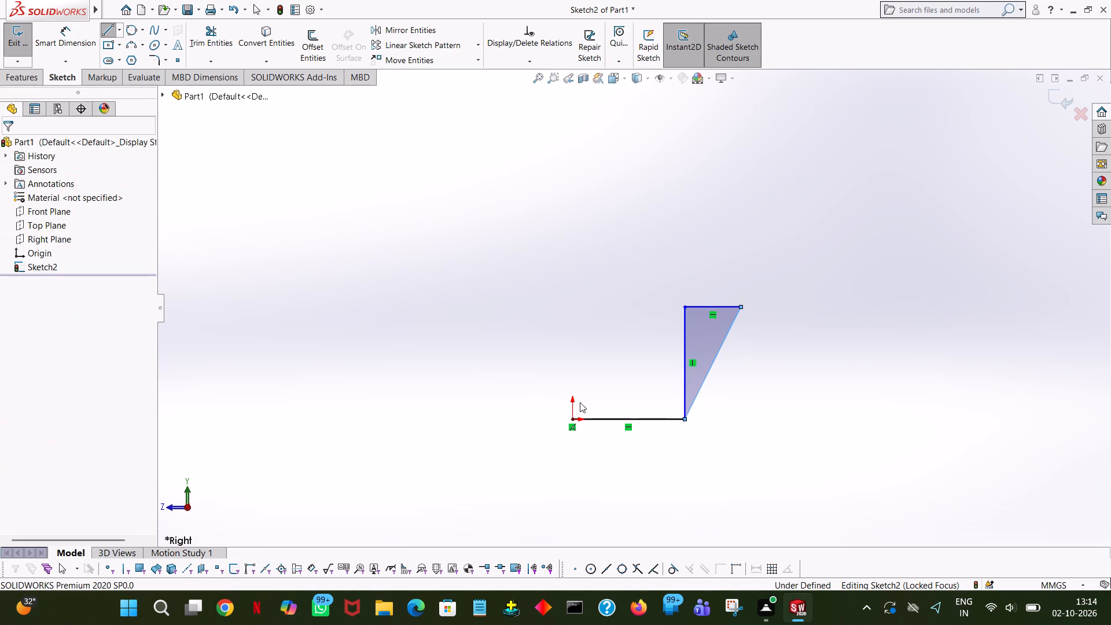
# Check the base and top line lengths and the horizontal distance from the origin to the triangle's outer top corner.
pyautogui.click(615, 418)
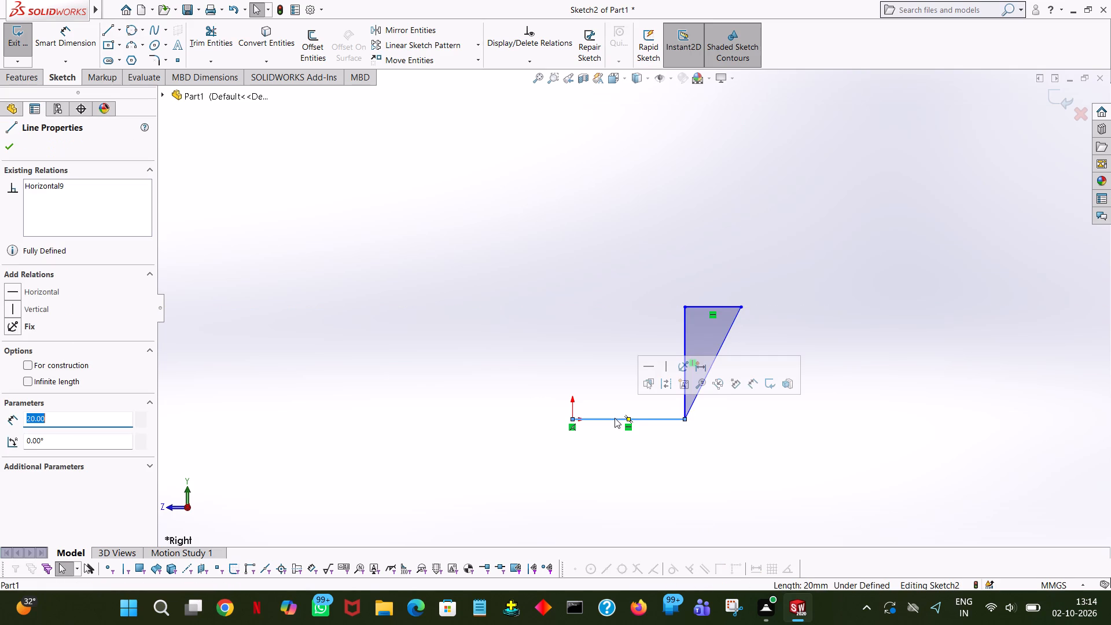
pyautogui.click(718, 307)
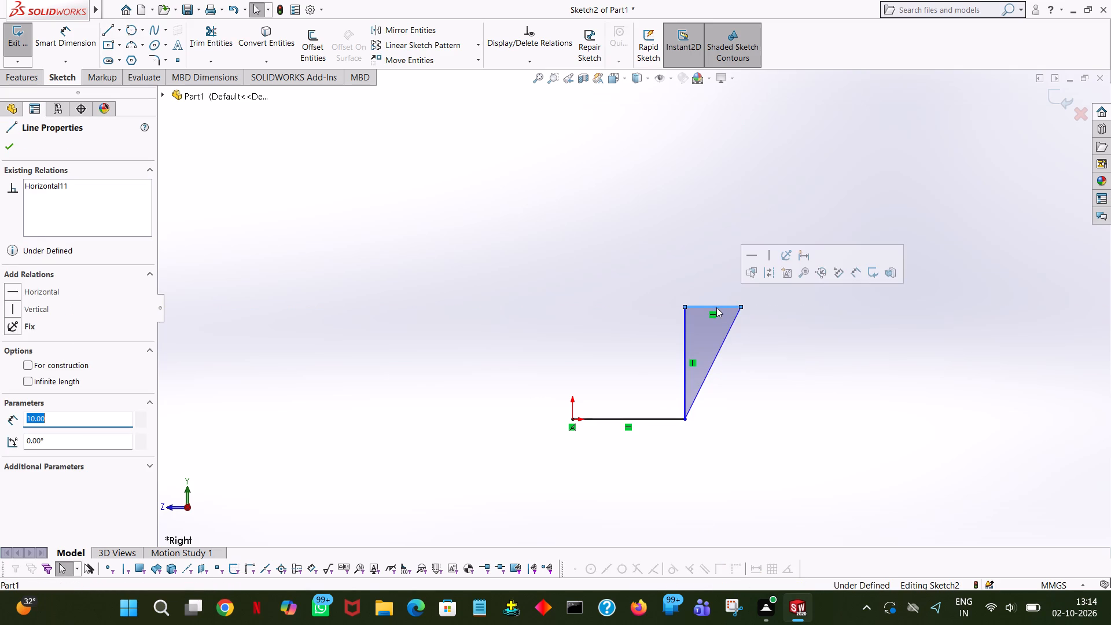
pyautogui.click(736, 355)
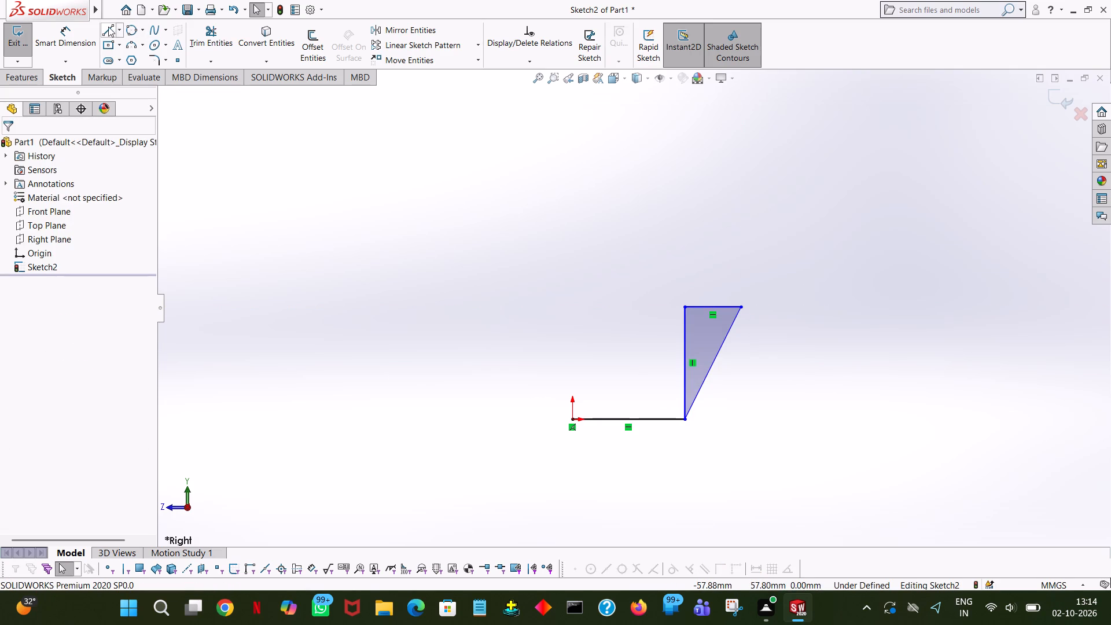
pyautogui.click(67, 38)
pyautogui.click(740, 305)
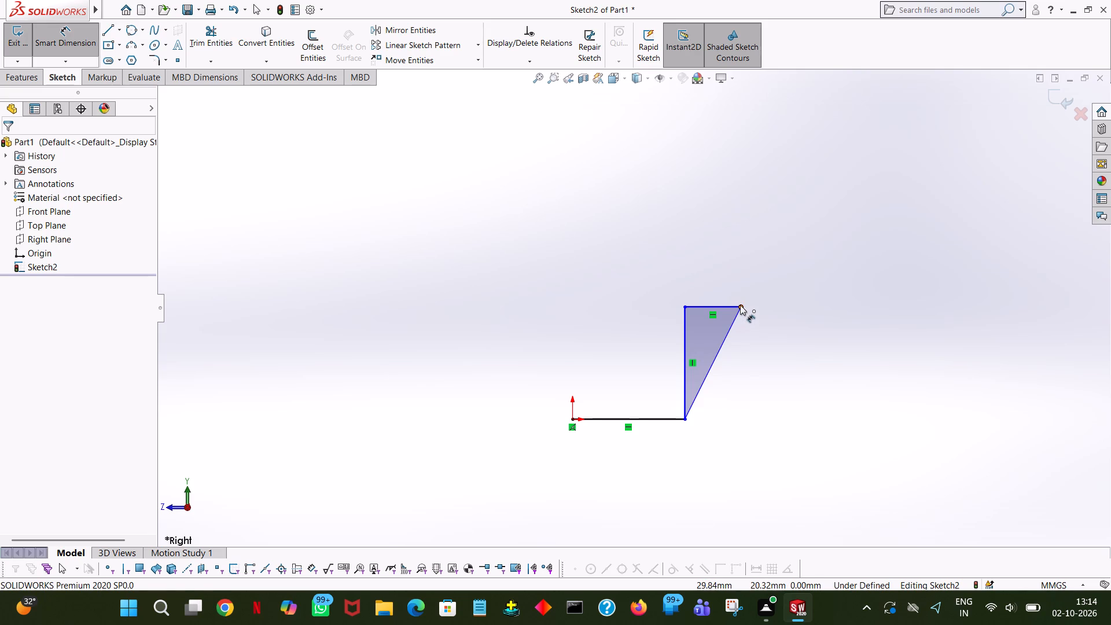
pyautogui.click(572, 420)
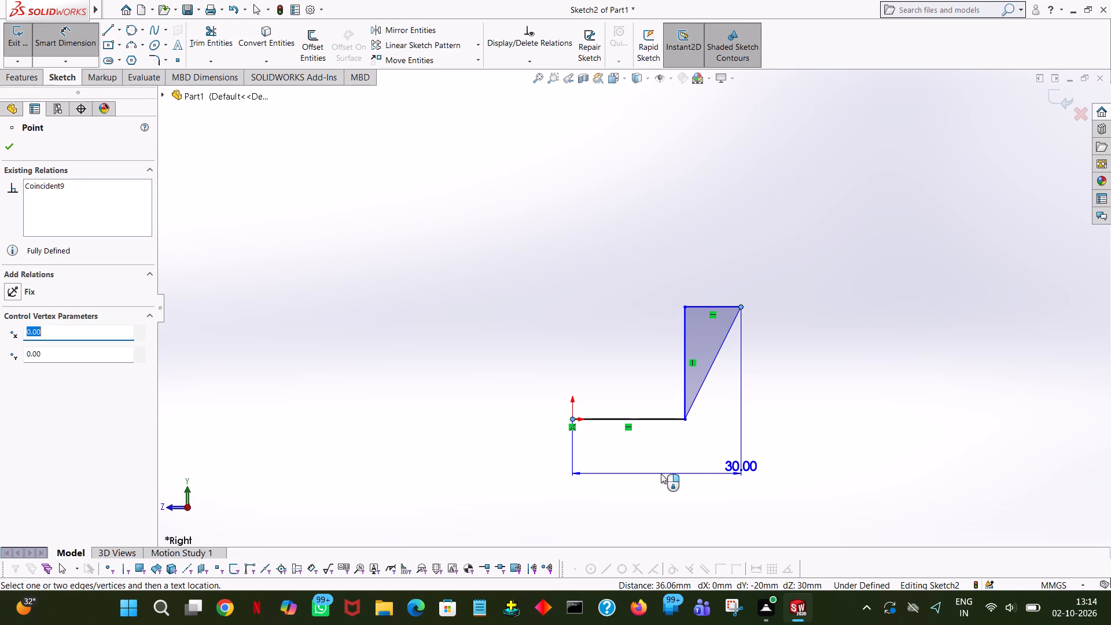
pyautogui.press('Escape')
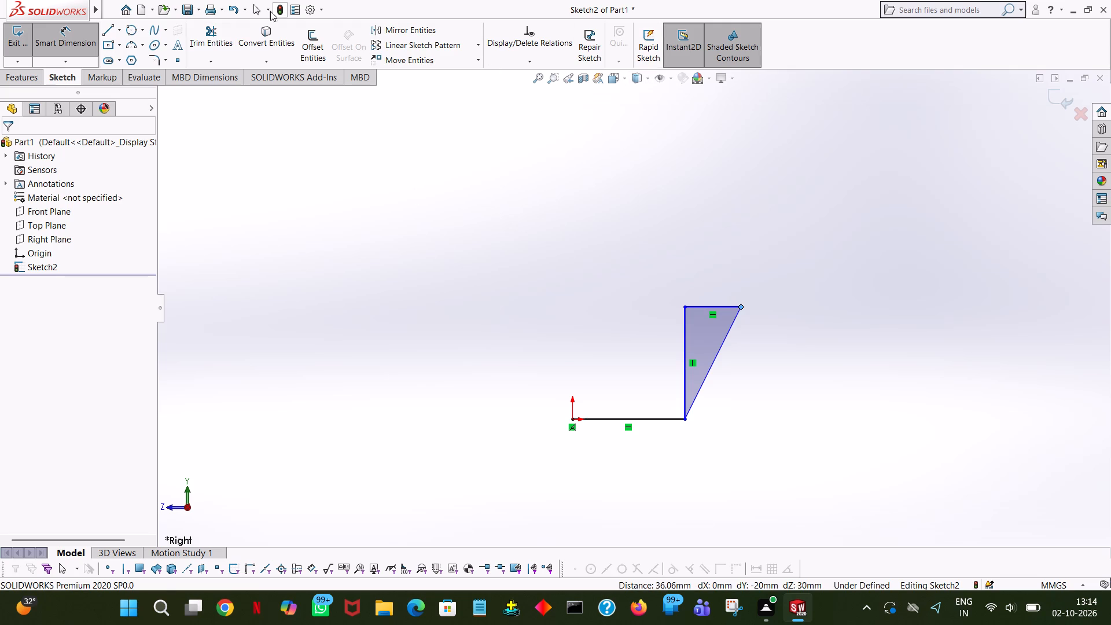
# Draw a 30 mm vertical line upward from the midpoint of the base line.
pyautogui.click(111, 32)
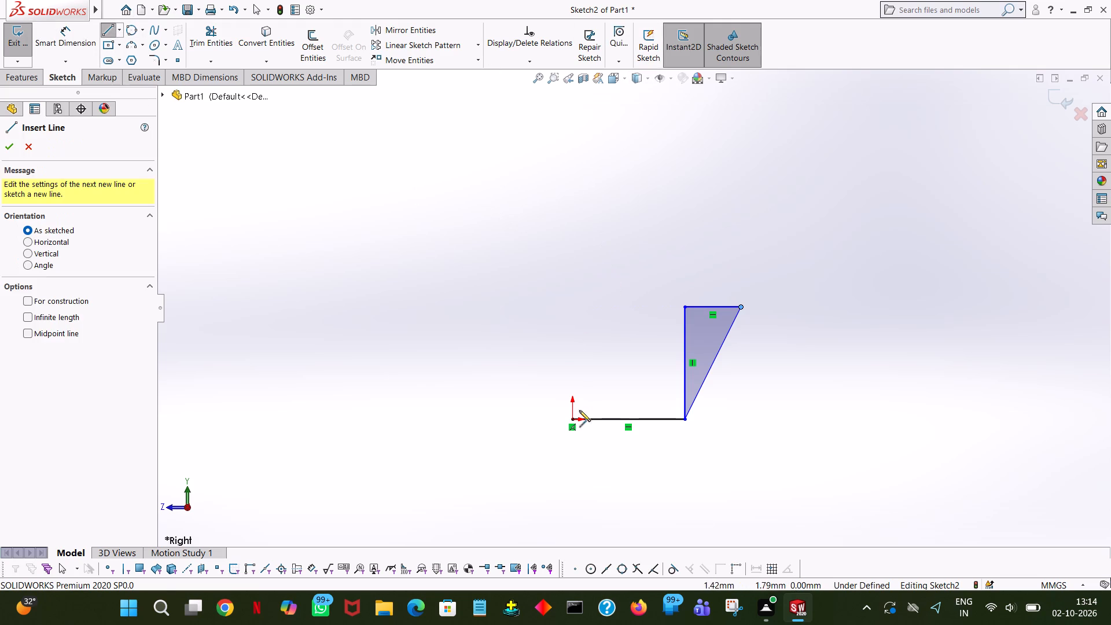
pyautogui.click(630, 421)
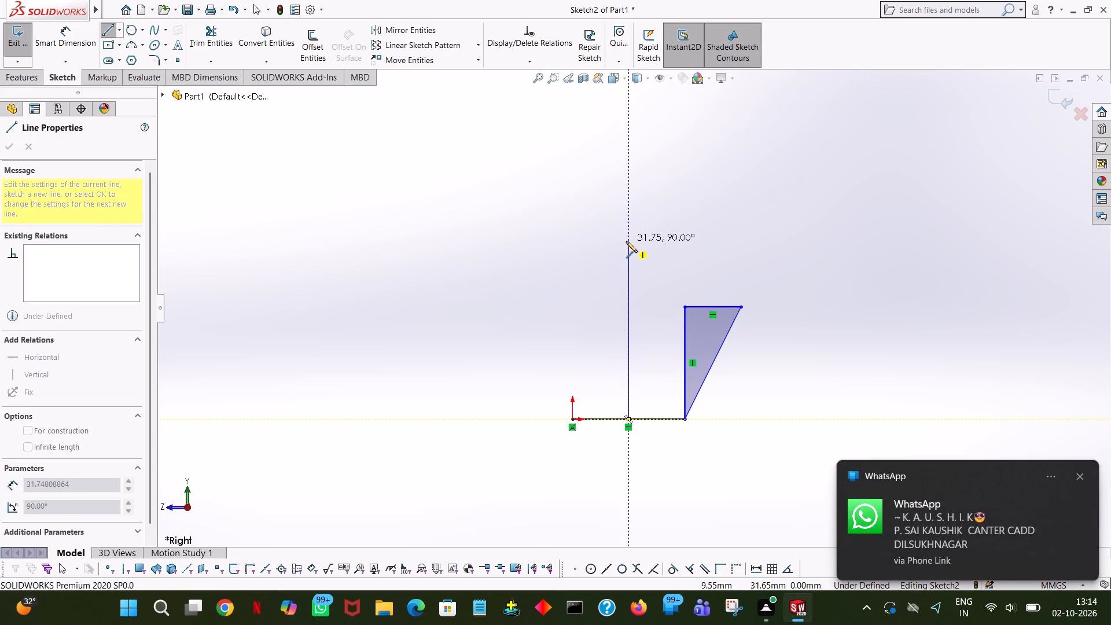
pyautogui.click(626, 241)
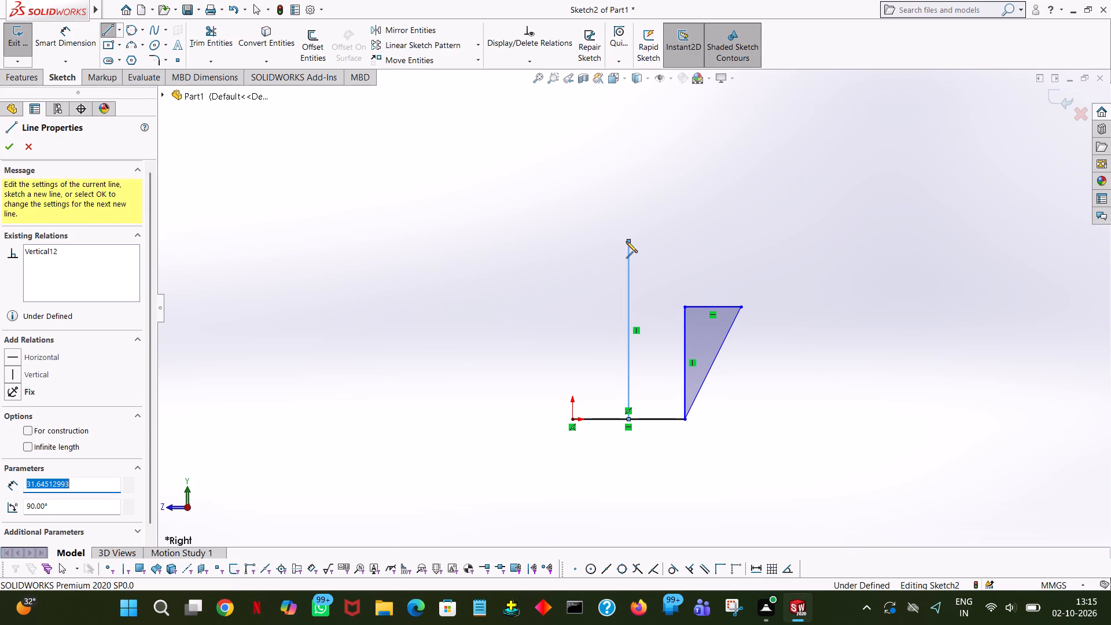
pyautogui.write('30')
pyautogui.press('Return')
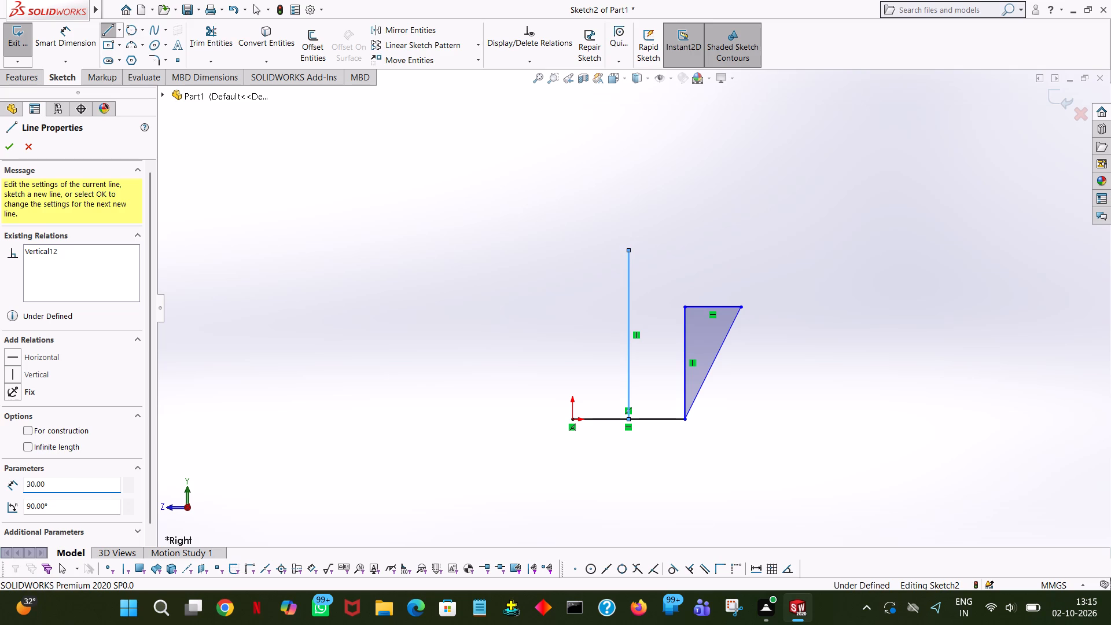
pyautogui.rightClick(626, 241)
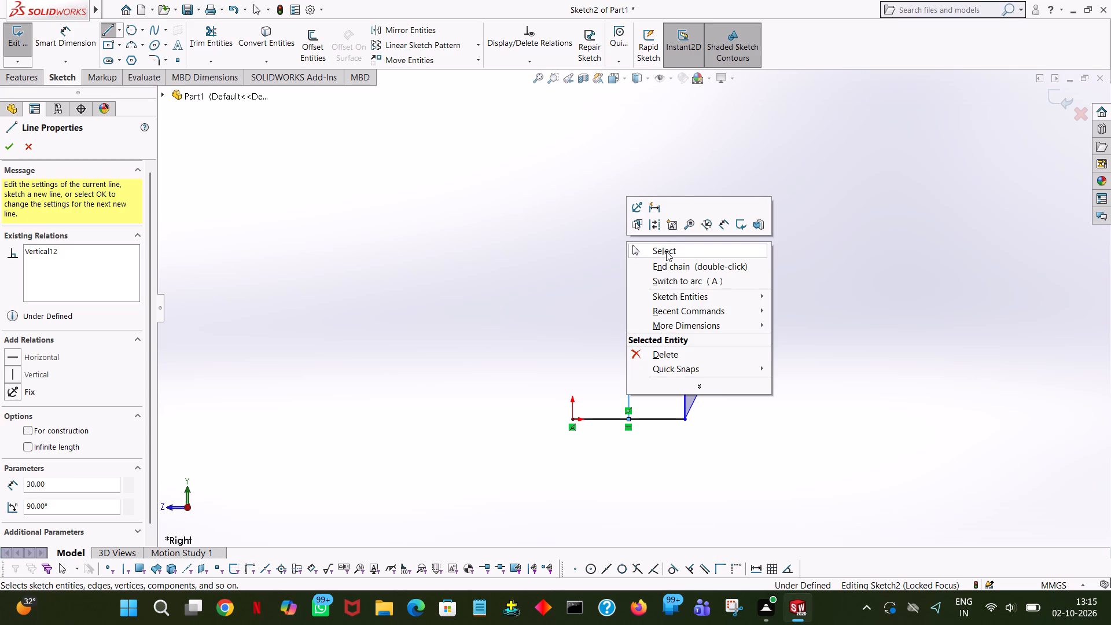
pyautogui.click(672, 252)
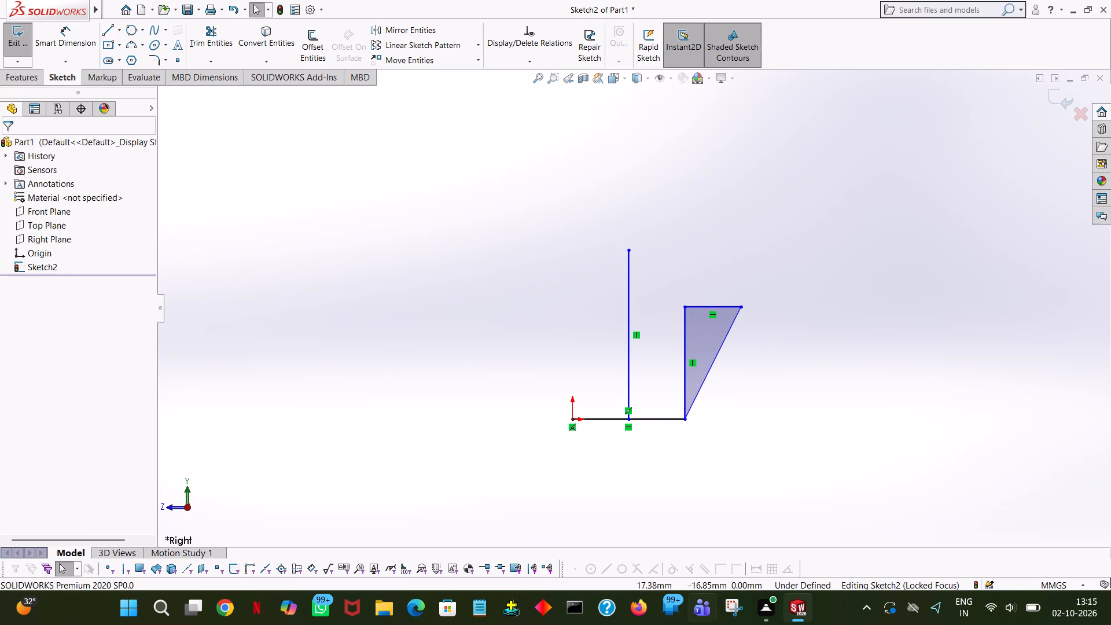
# Trim away the triangle's 10 mm top line and 20 mm vertical line, keeping its sloped line.
pyautogui.click(222, 45)
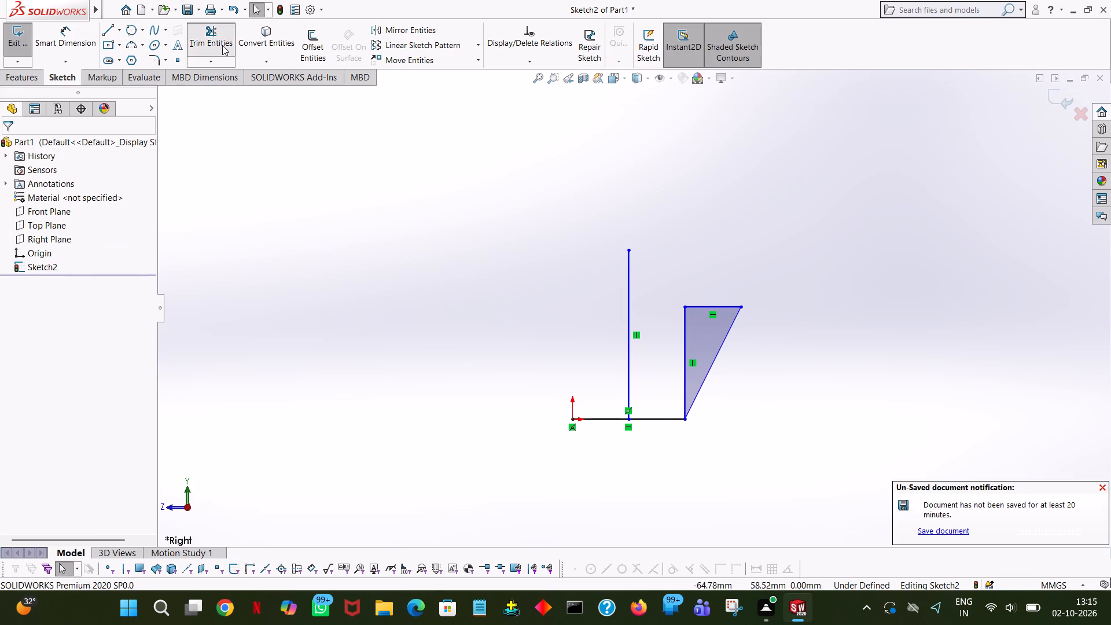
pyautogui.click(694, 304)
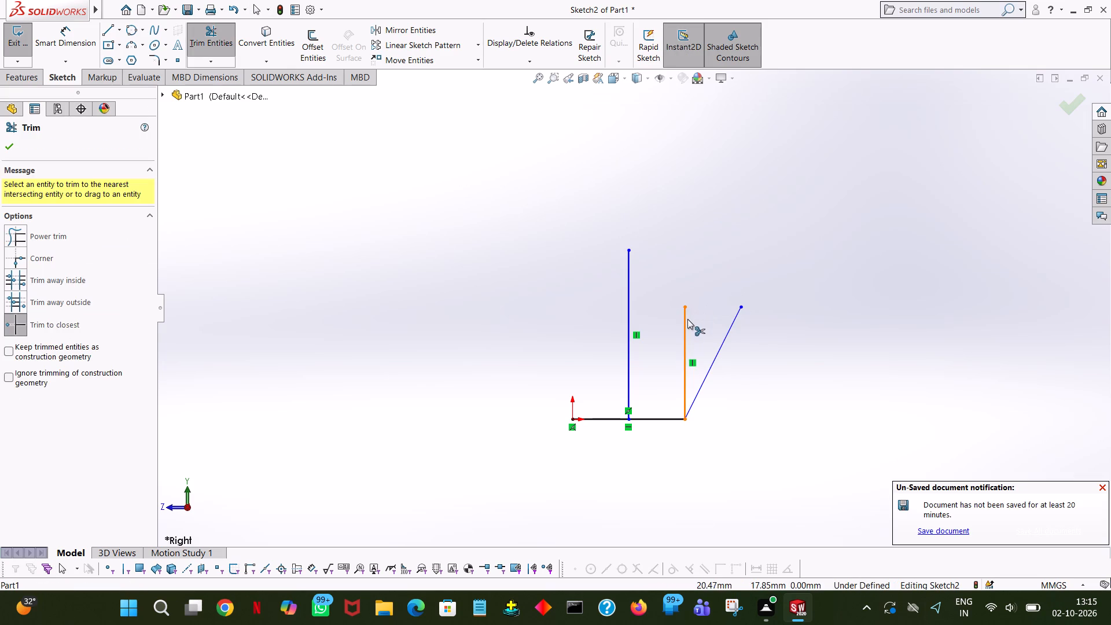
pyautogui.click(687, 319)
pyautogui.click(11, 144)
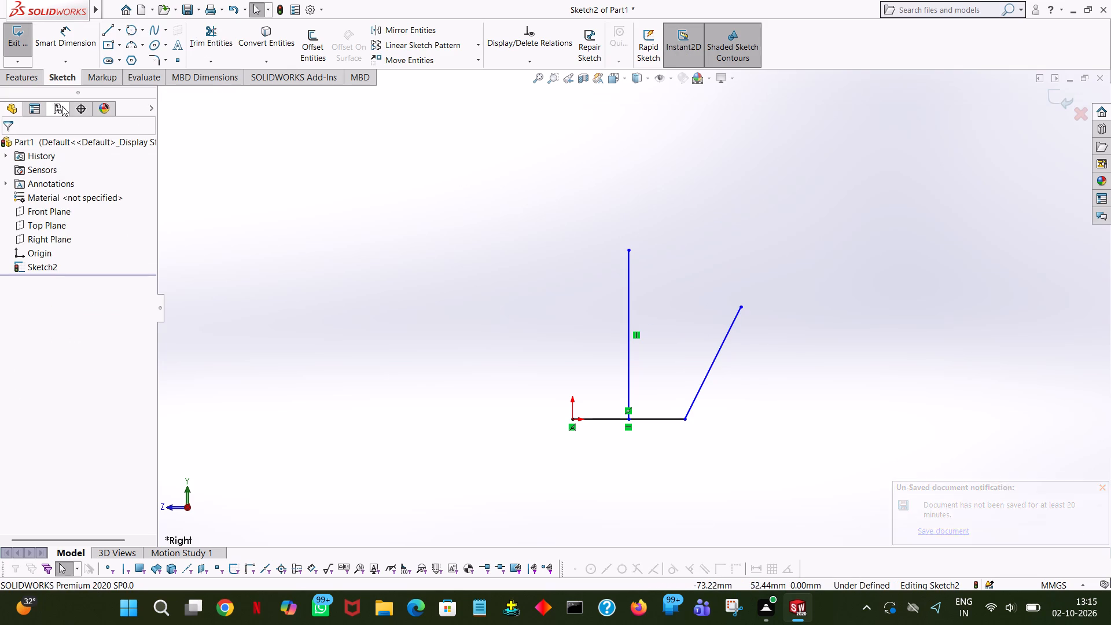
# Draw a 60 mm vertical line upward from the sloped line's top end, followed by an 18 mm horizontal line back toward the origin side.
pyautogui.click(118, 34)
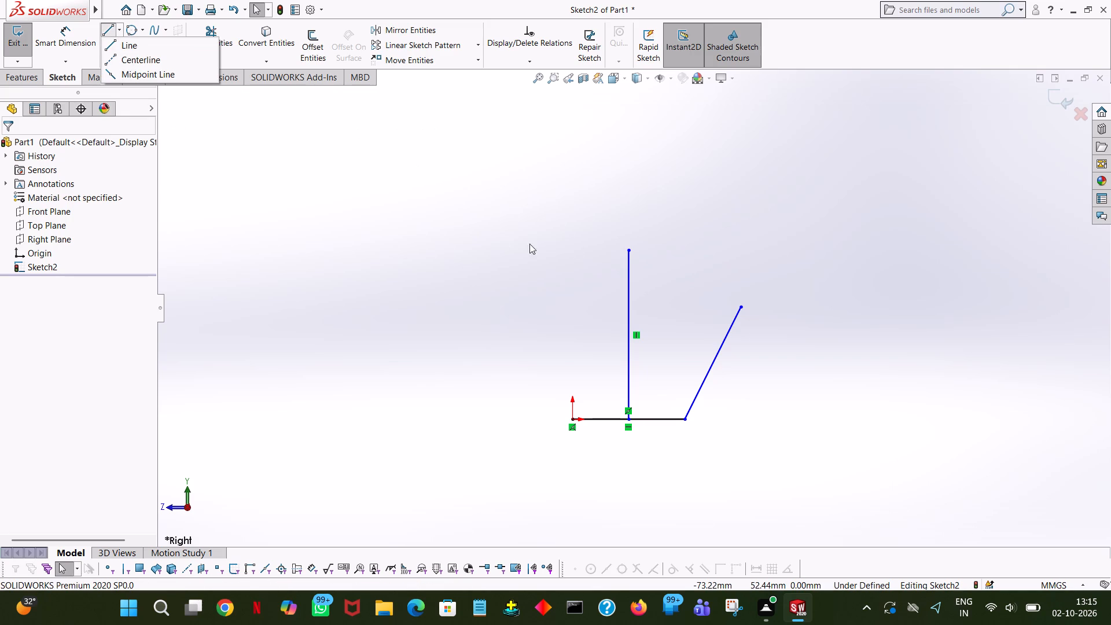
pyautogui.click(139, 45)
pyautogui.click(741, 304)
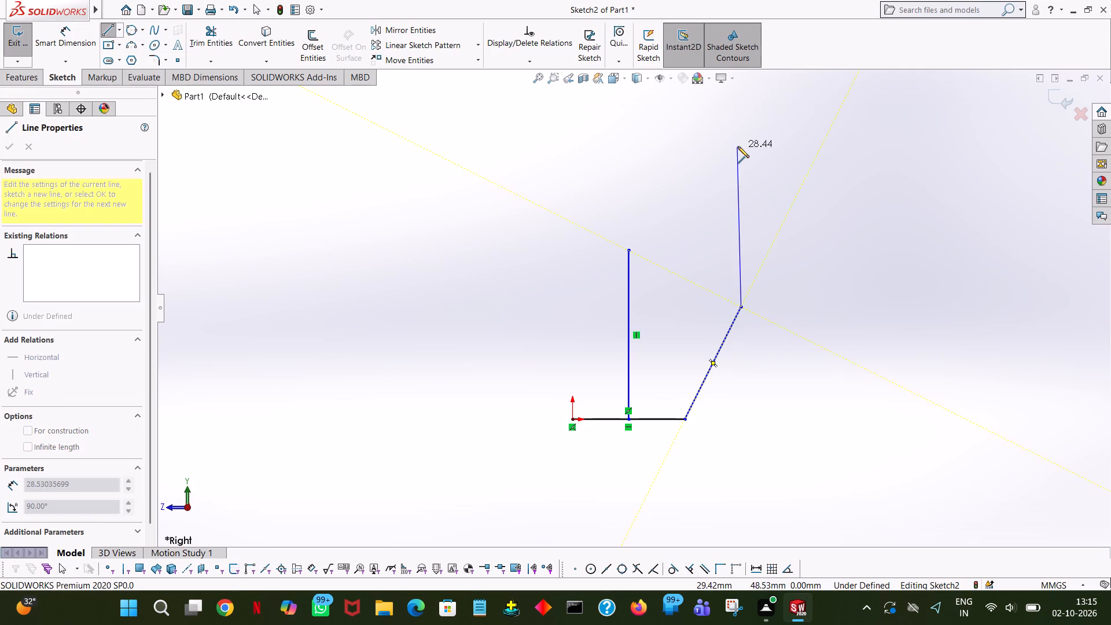
pyautogui.click(738, 146)
pyautogui.write('60')
pyautogui.press('Return')
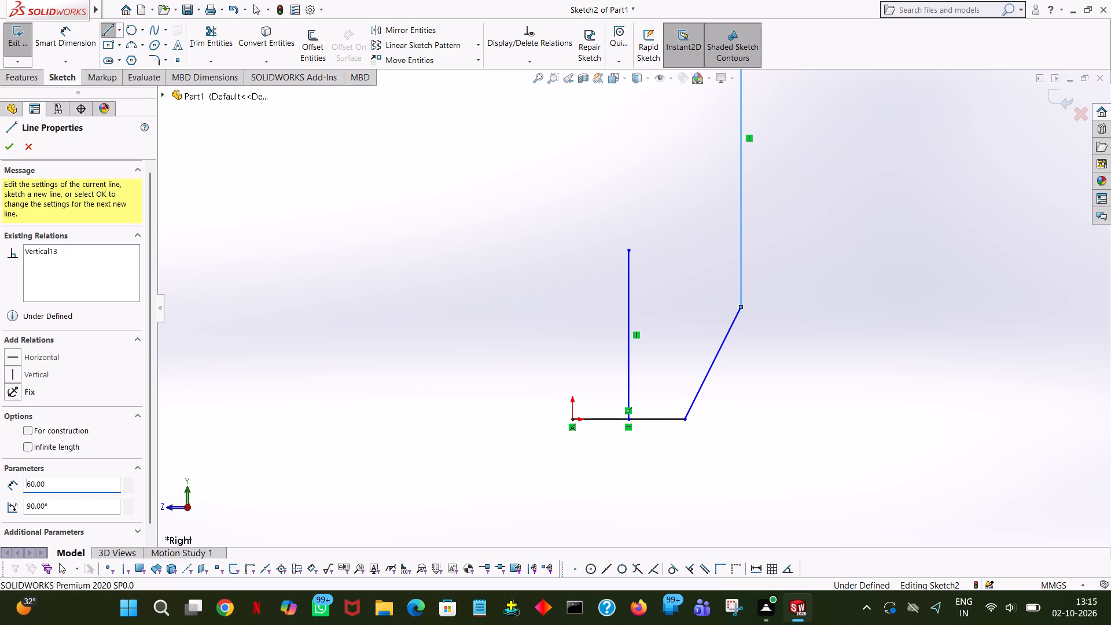
pyautogui.click(541, 83)
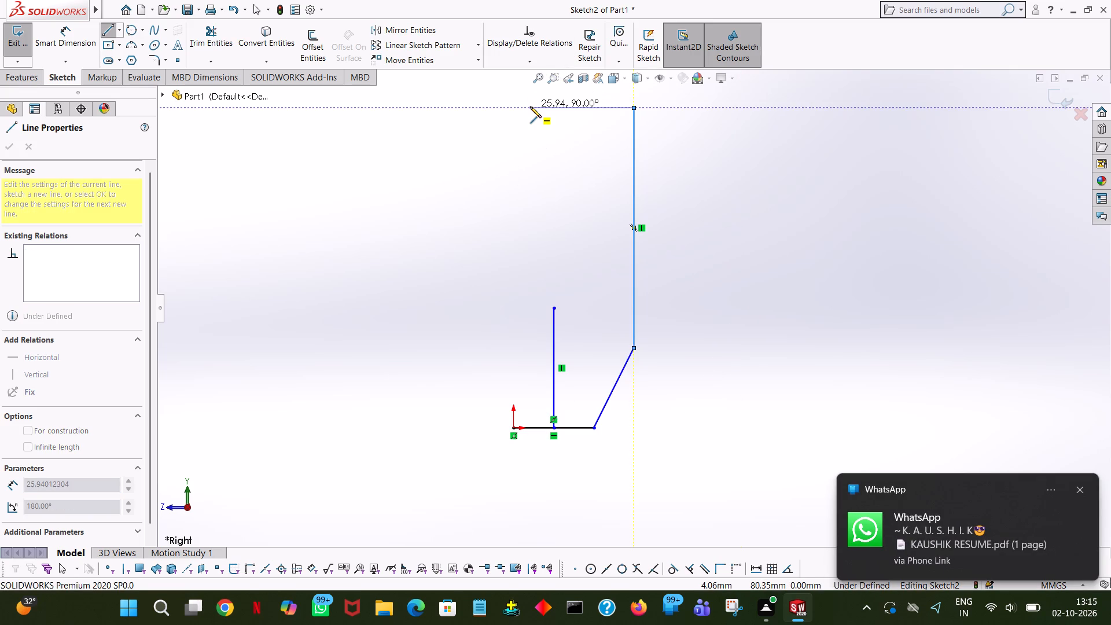
pyautogui.click(530, 106)
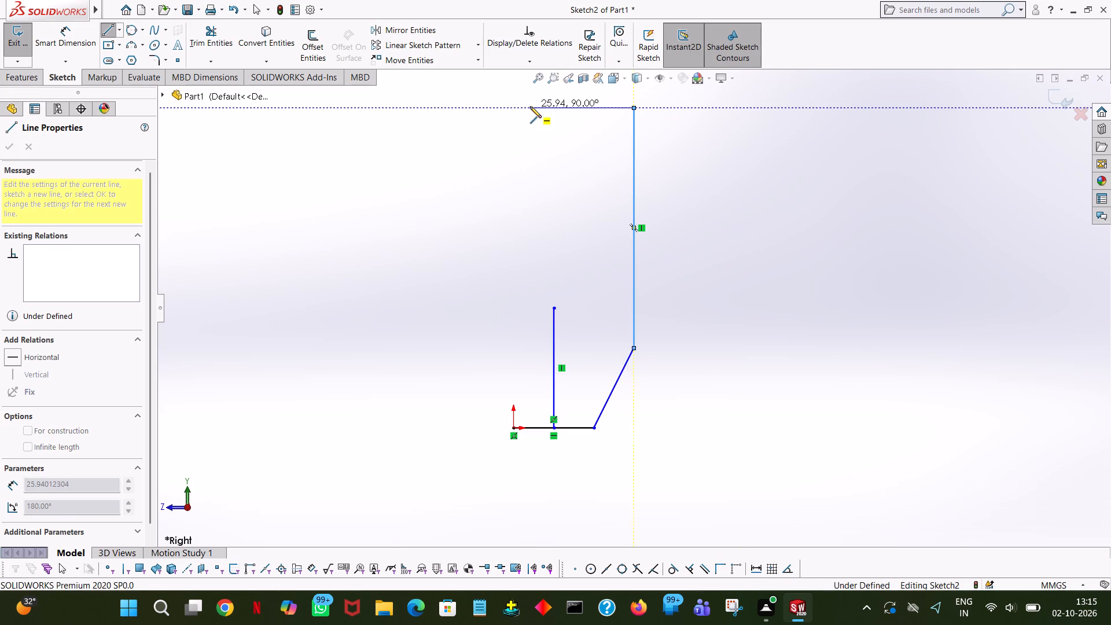
pyautogui.write('18')
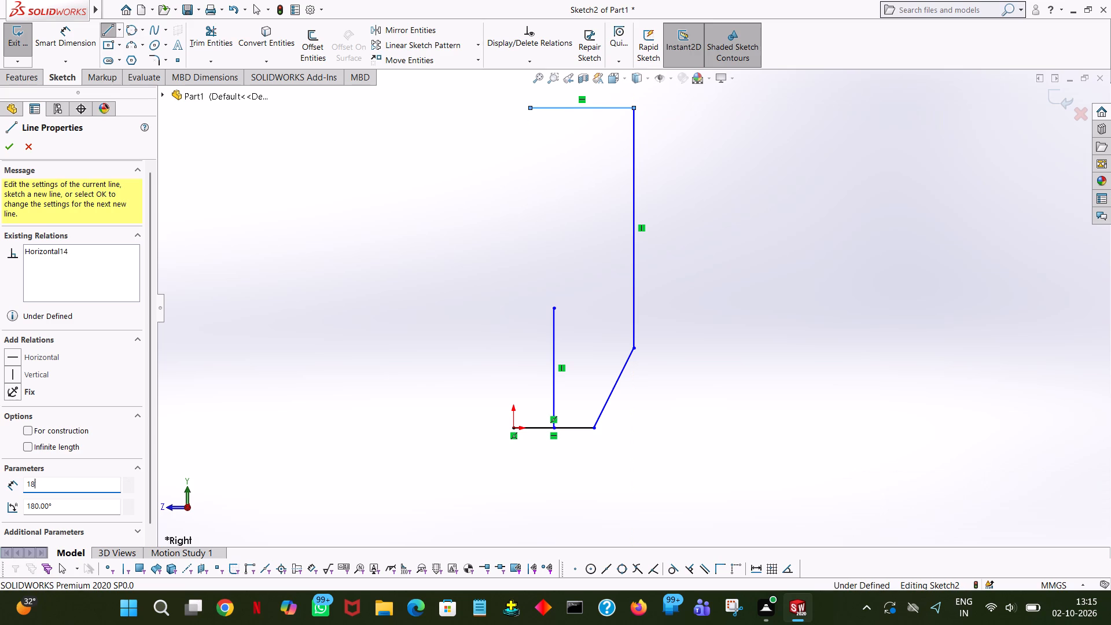
pyautogui.press('Return')
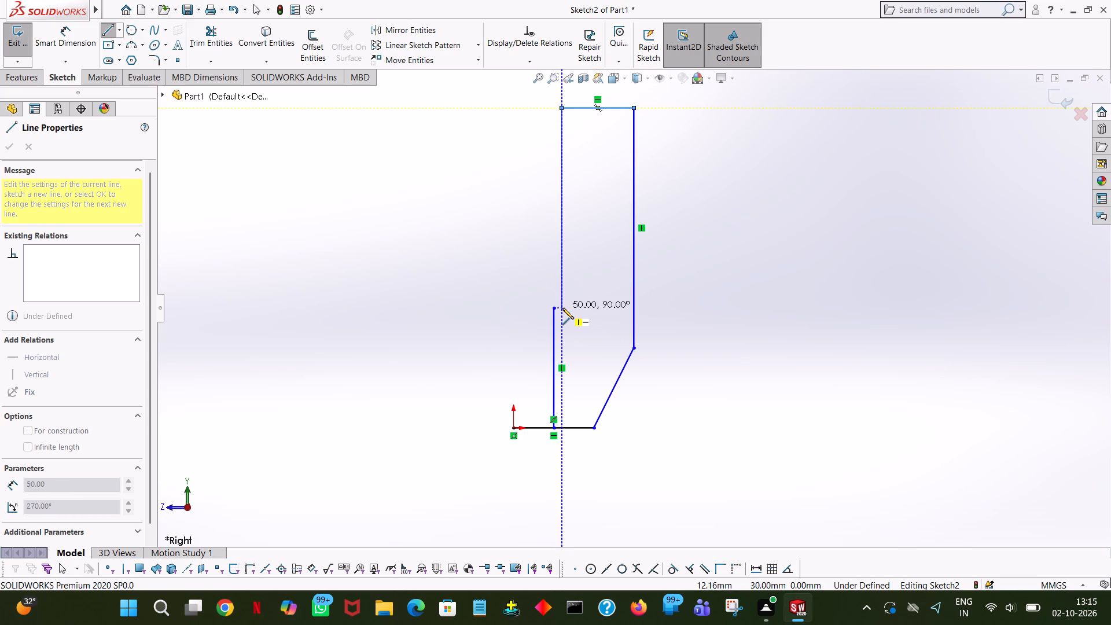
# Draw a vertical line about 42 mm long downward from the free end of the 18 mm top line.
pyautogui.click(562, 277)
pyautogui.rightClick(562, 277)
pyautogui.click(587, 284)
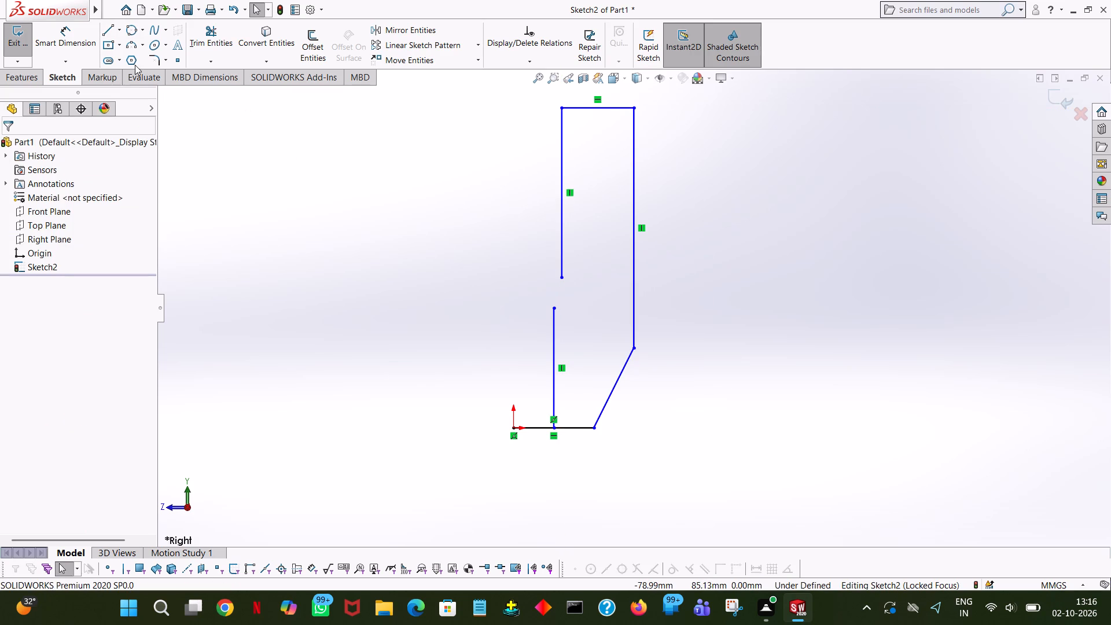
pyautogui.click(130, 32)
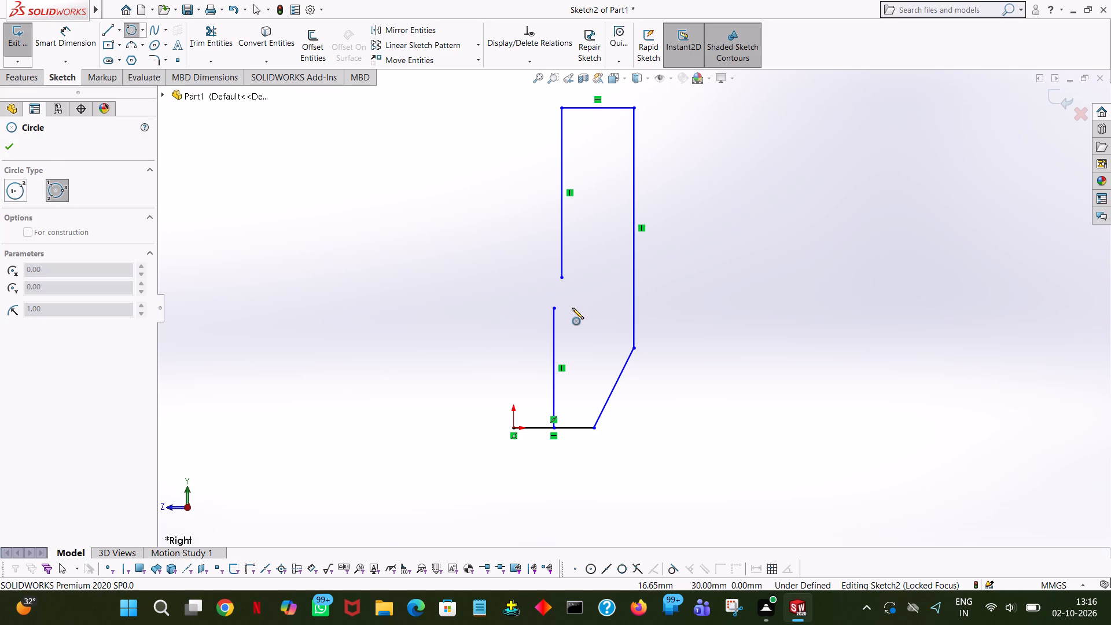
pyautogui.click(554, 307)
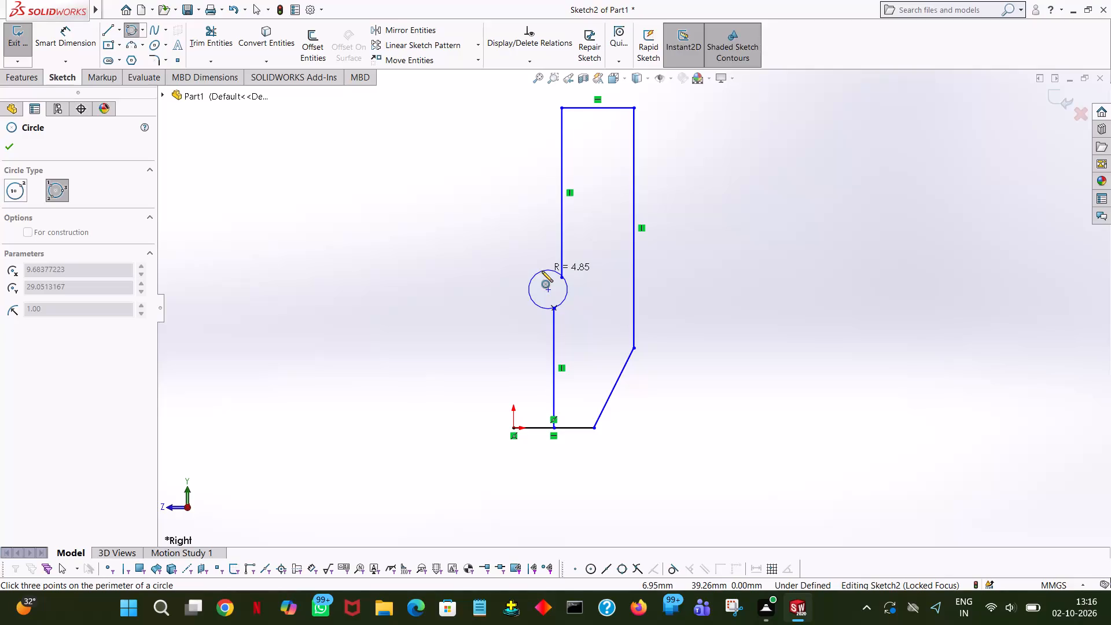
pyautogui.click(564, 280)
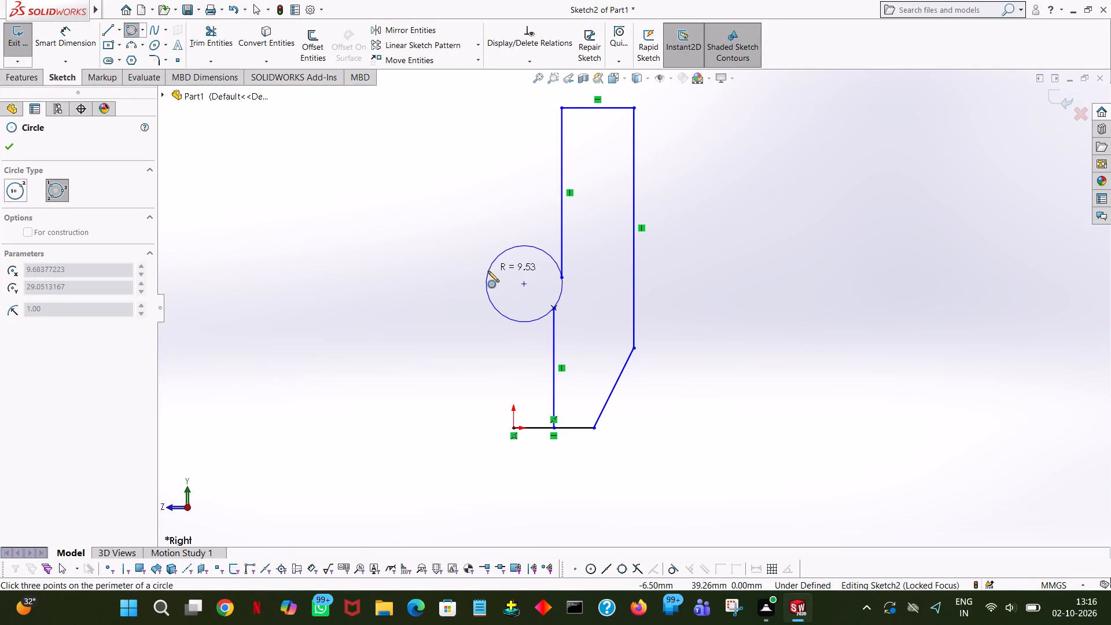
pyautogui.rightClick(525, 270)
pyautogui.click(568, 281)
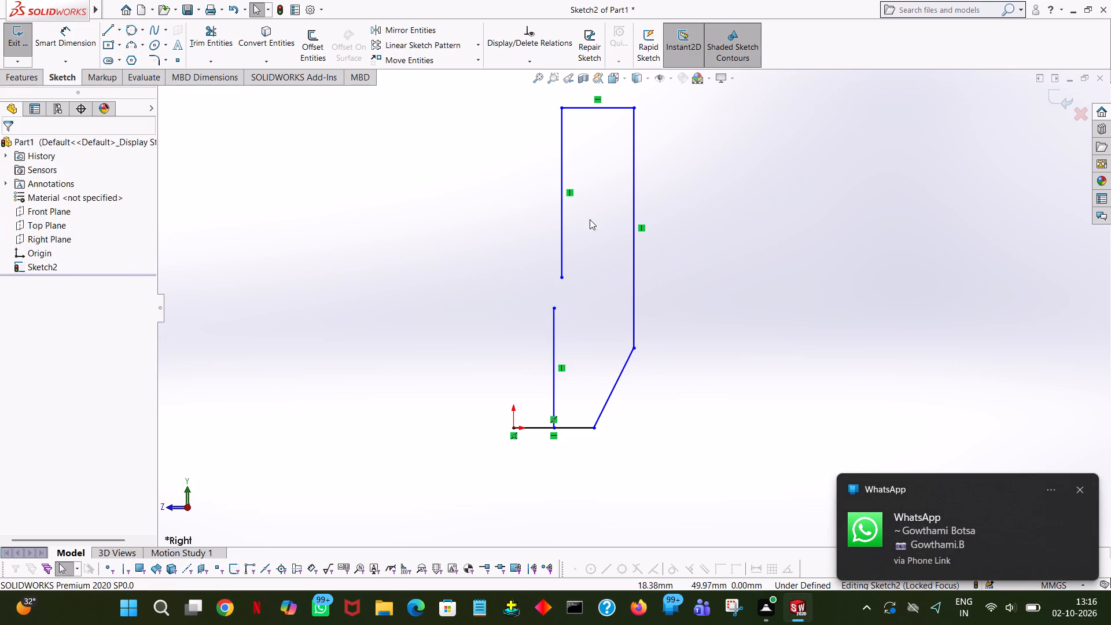
# Trim away the 30 mm vertical line that rises from the base line's midpoint.
pyautogui.click(602, 107)
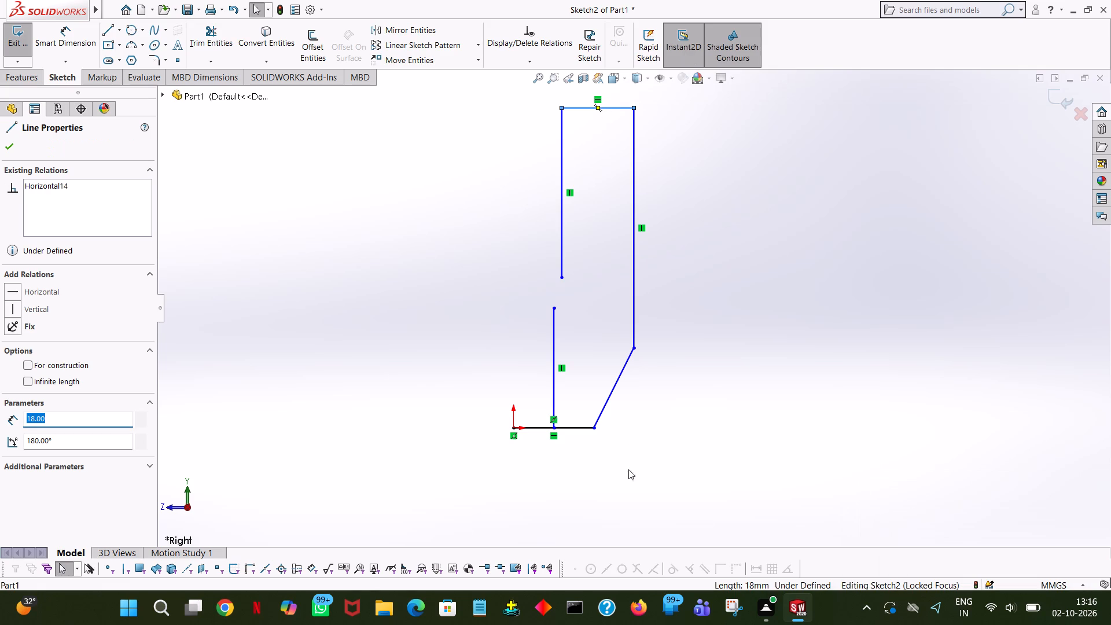
pyautogui.click(571, 429)
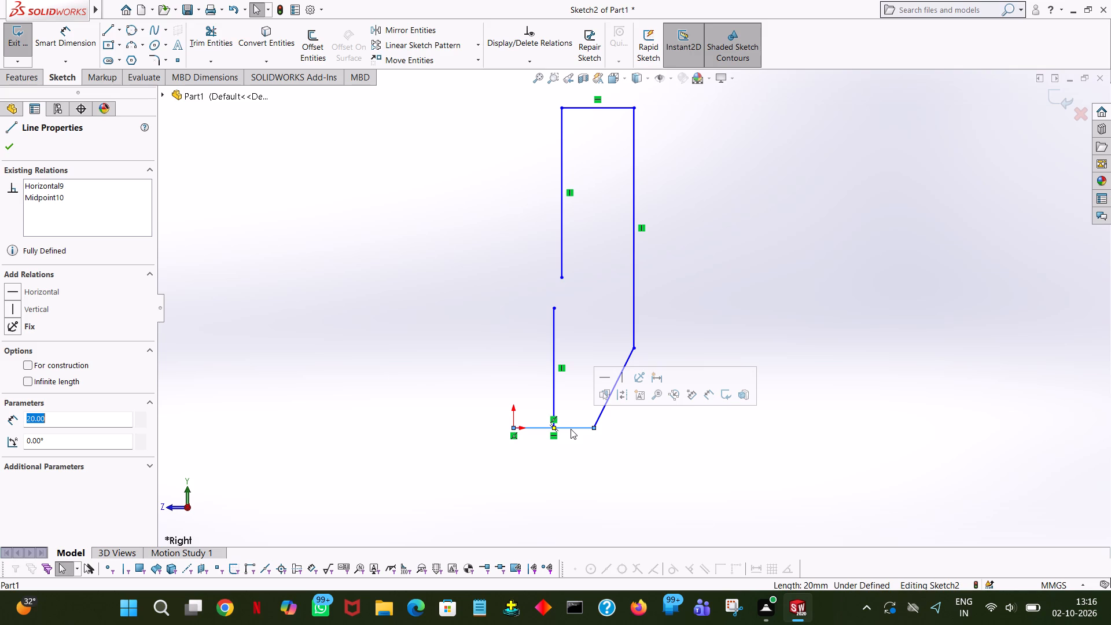
pyautogui.click(207, 34)
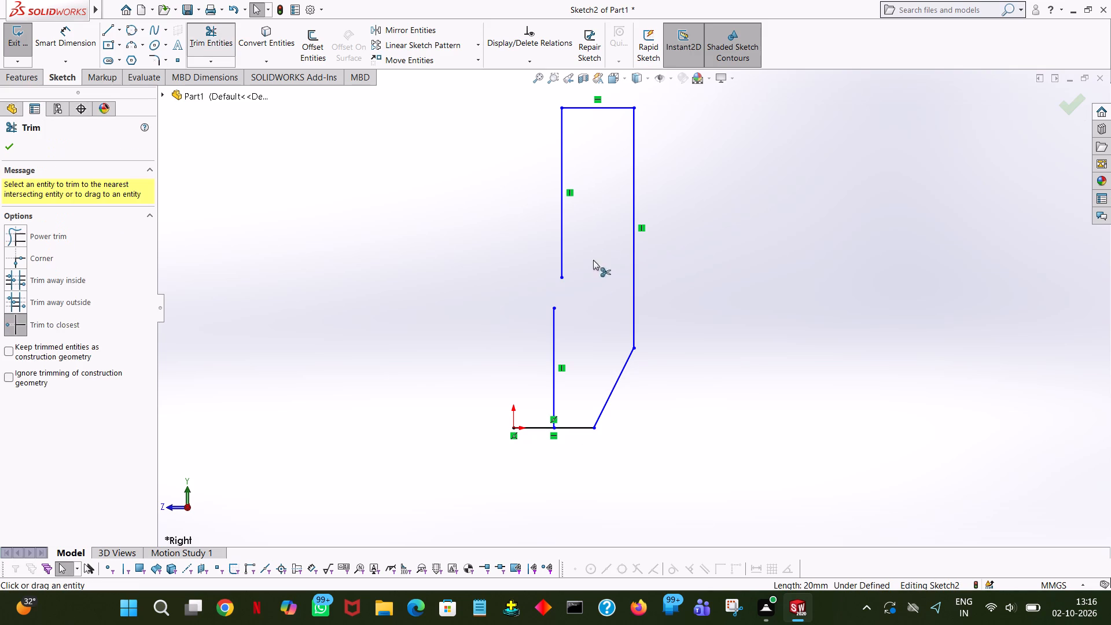
pyautogui.click(556, 343)
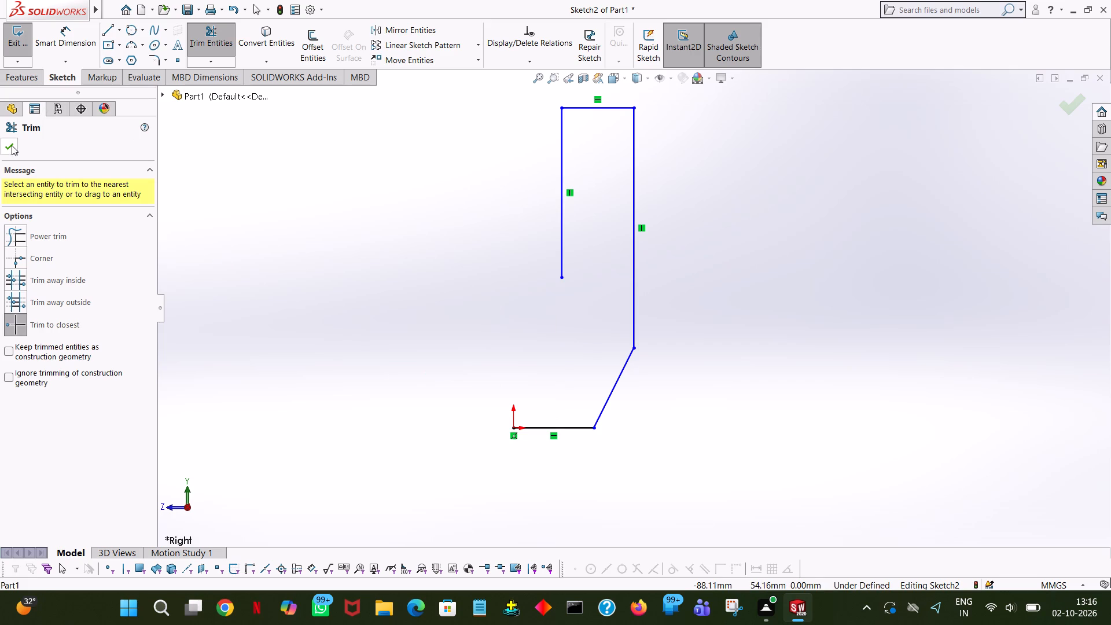
pyautogui.click(12, 145)
# Check the horizontal distance from the origin to the sloped line's upper end.
pyautogui.click(65, 37)
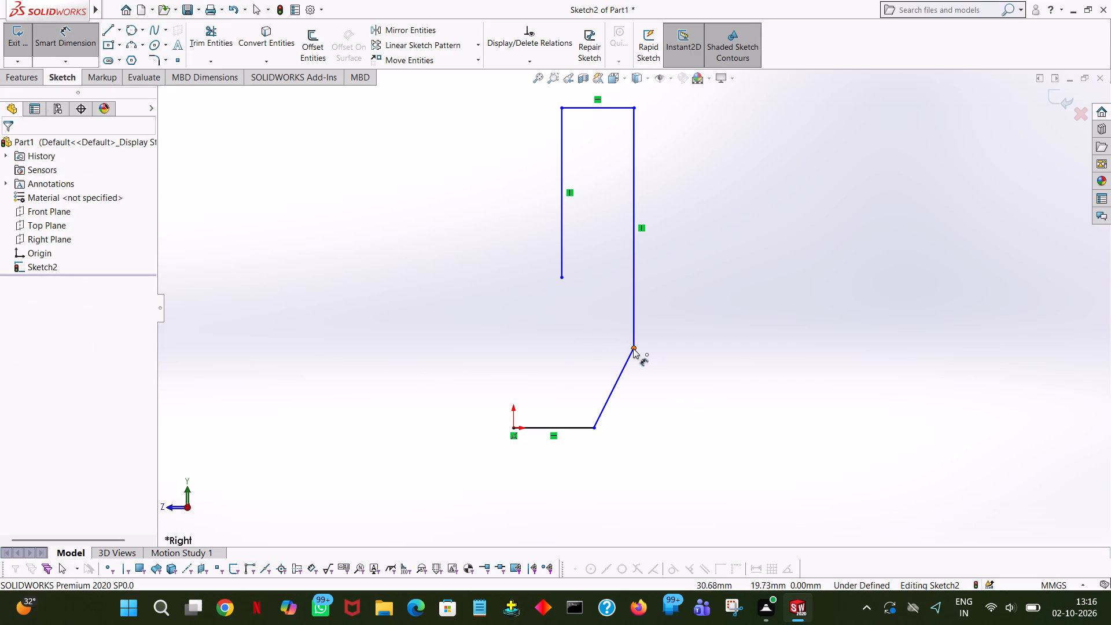
pyautogui.click(632, 347)
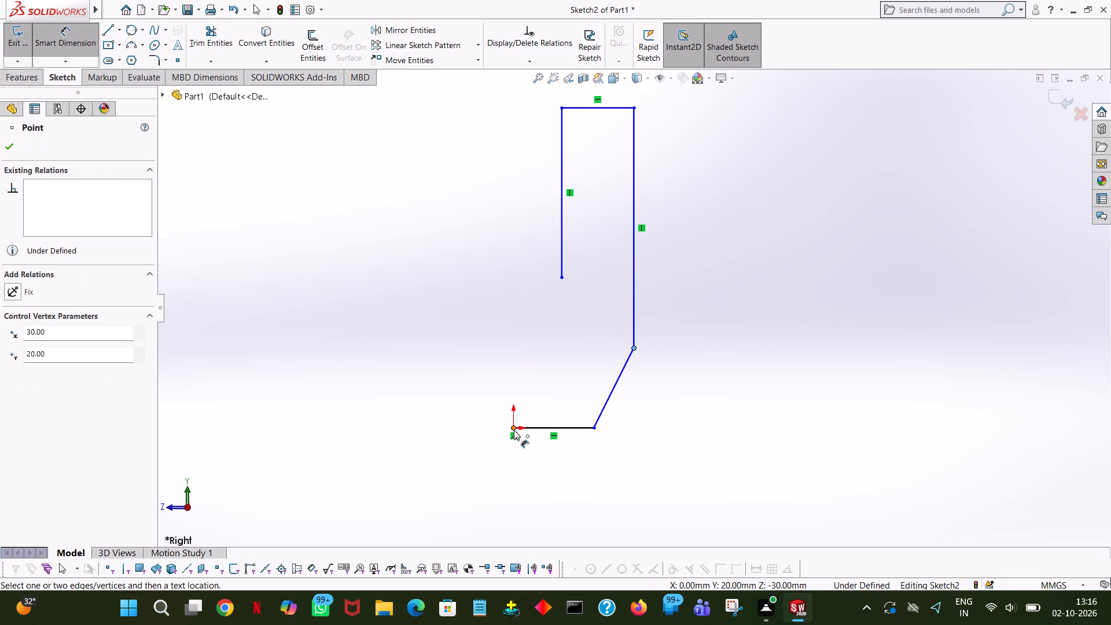
pyautogui.click(514, 430)
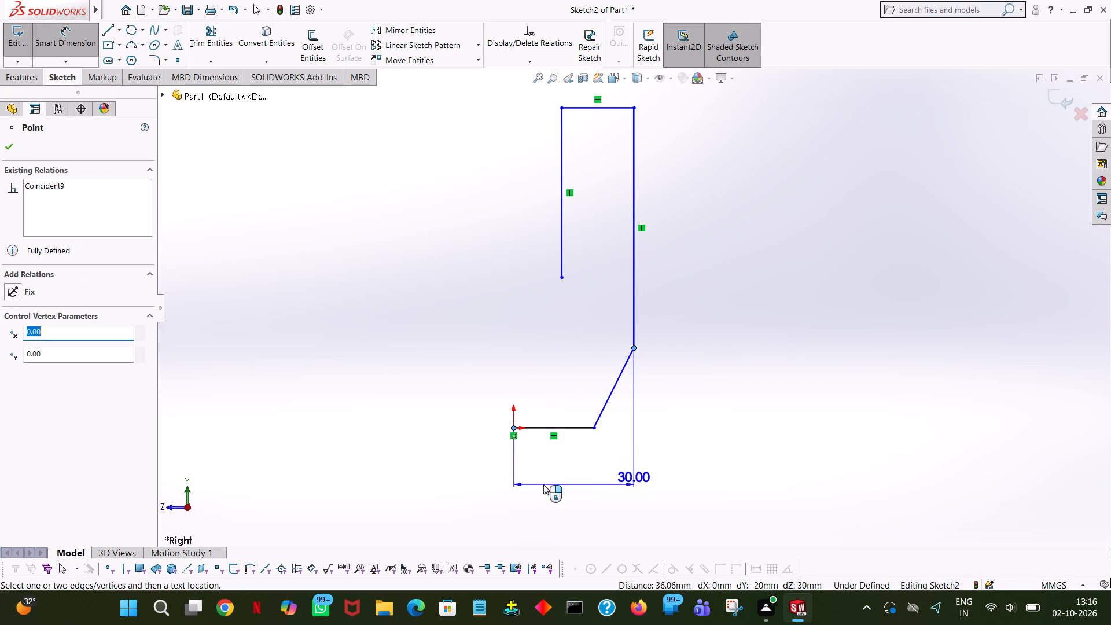
pyautogui.press('Escape')
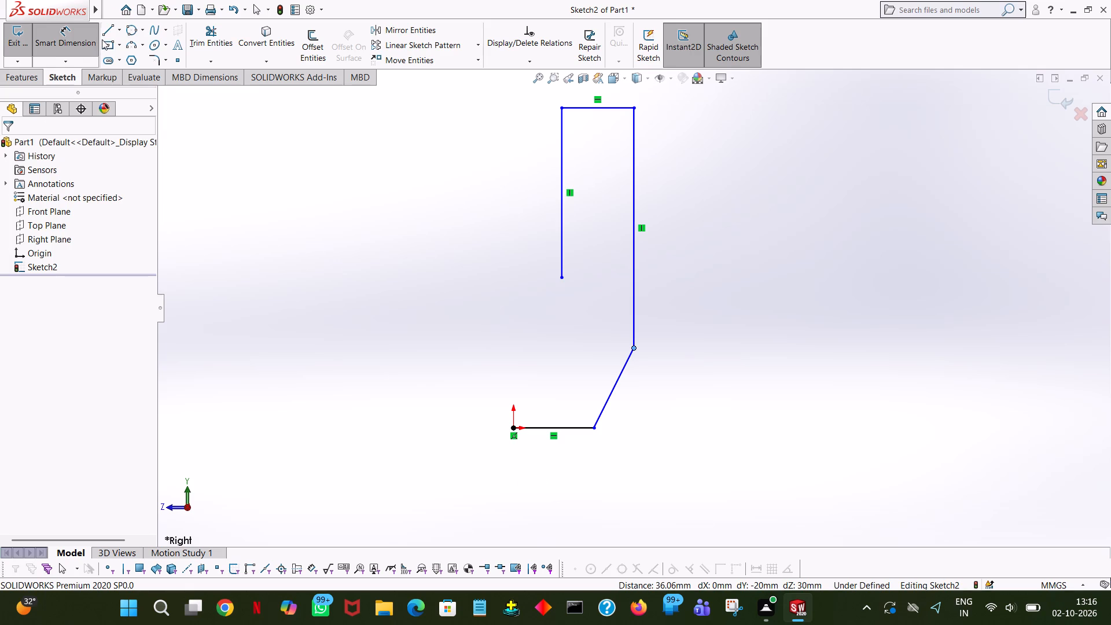
# Draw a 30 mm vertical line upward from the origin.
pyautogui.click(102, 30)
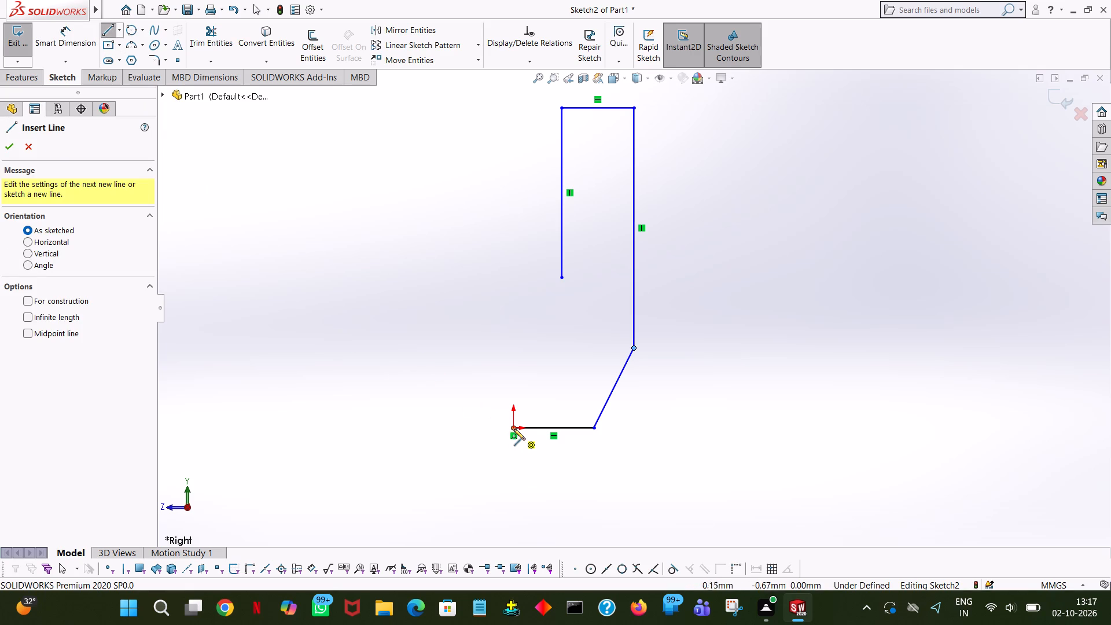
pyautogui.click(513, 428)
pyautogui.click(517, 317)
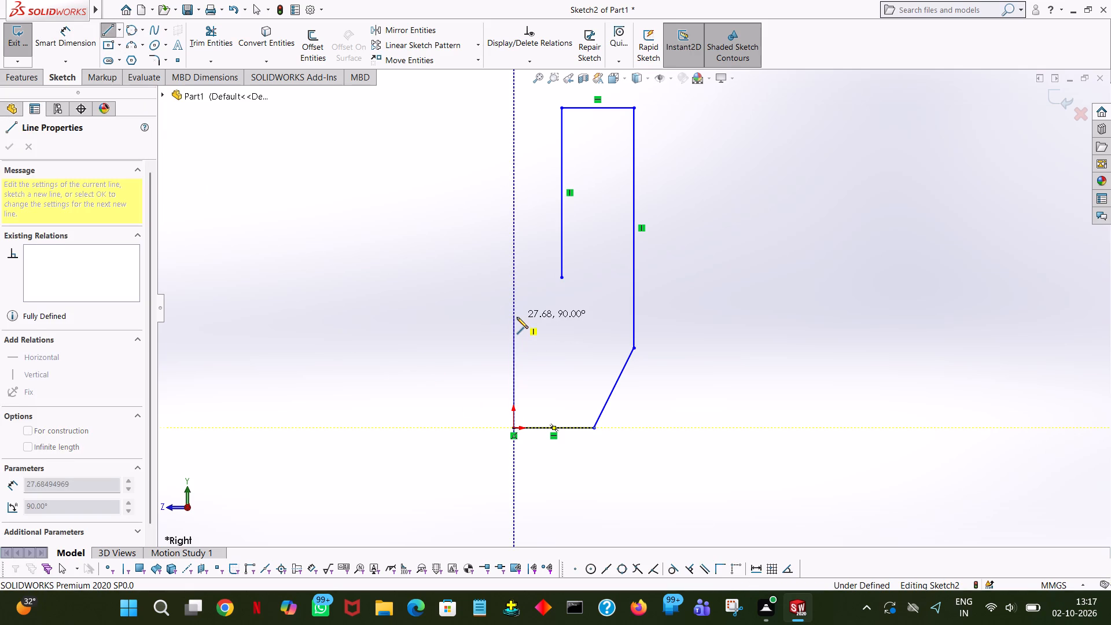
pyautogui.write('30')
pyautogui.press('Return')
pyautogui.rightClick(517, 317)
pyautogui.click(533, 324)
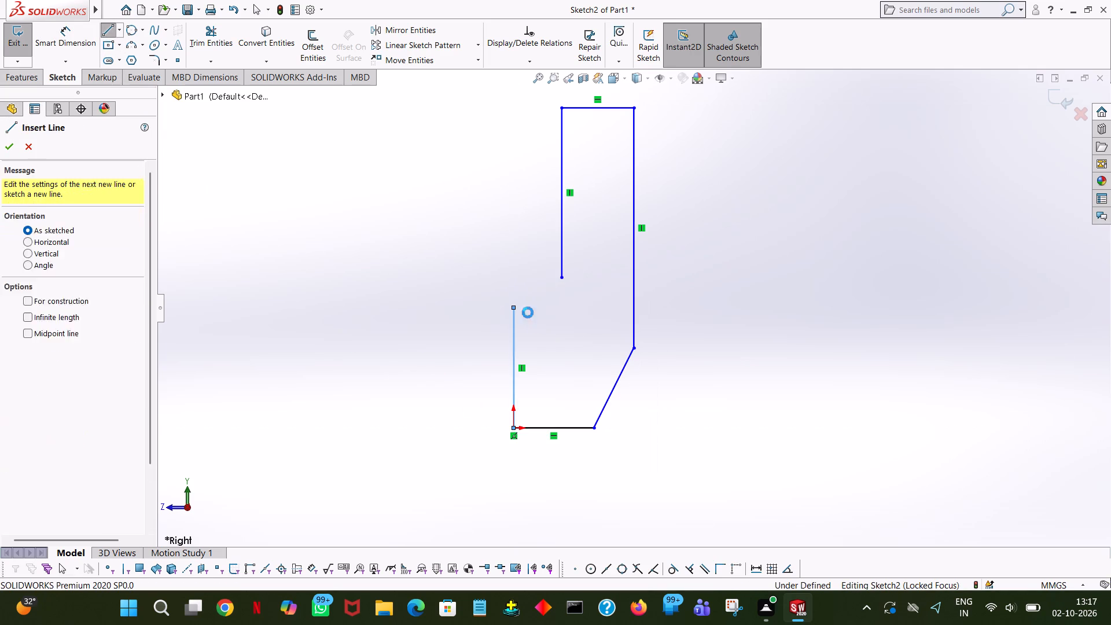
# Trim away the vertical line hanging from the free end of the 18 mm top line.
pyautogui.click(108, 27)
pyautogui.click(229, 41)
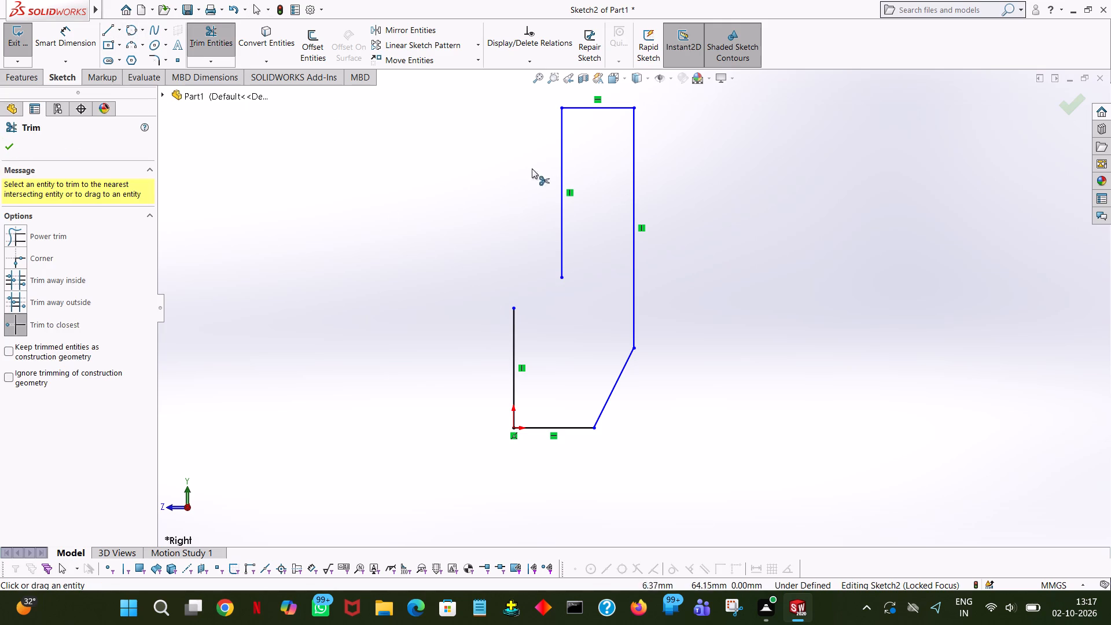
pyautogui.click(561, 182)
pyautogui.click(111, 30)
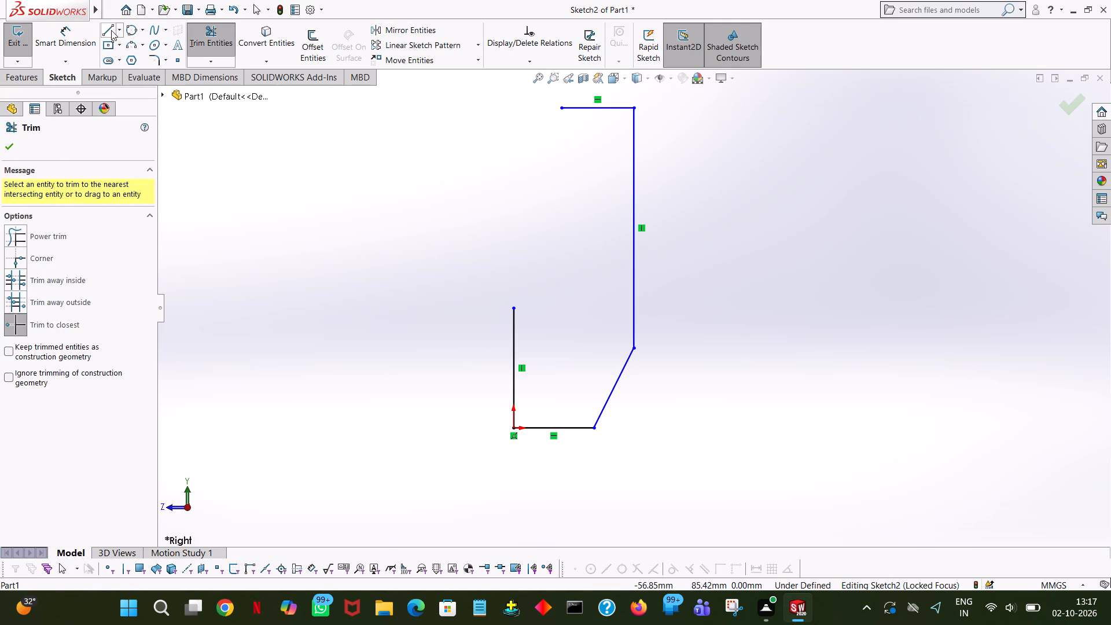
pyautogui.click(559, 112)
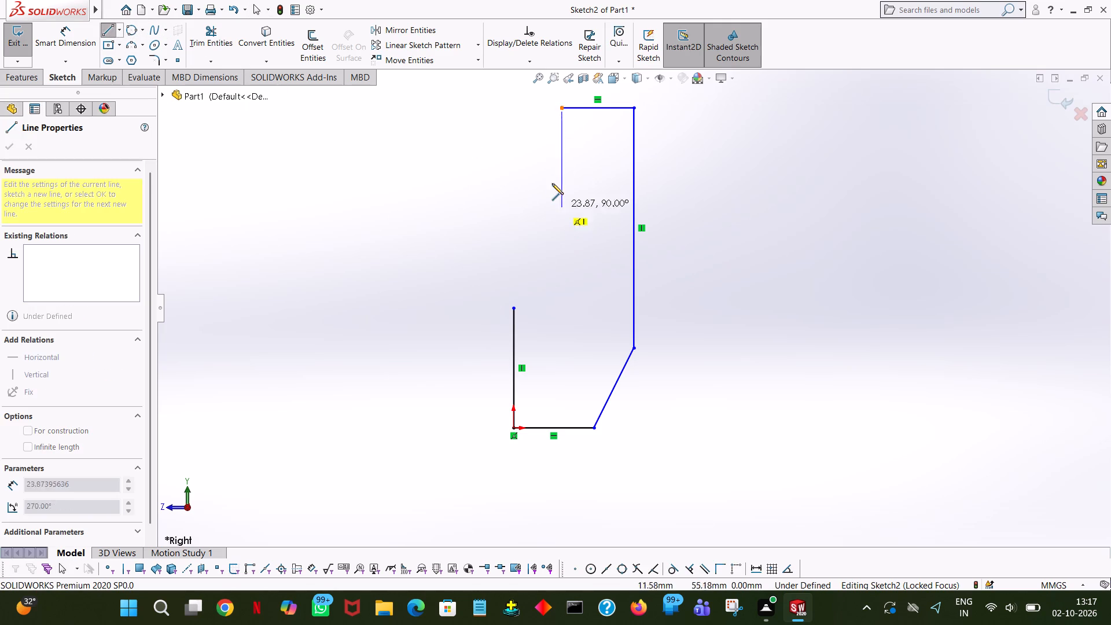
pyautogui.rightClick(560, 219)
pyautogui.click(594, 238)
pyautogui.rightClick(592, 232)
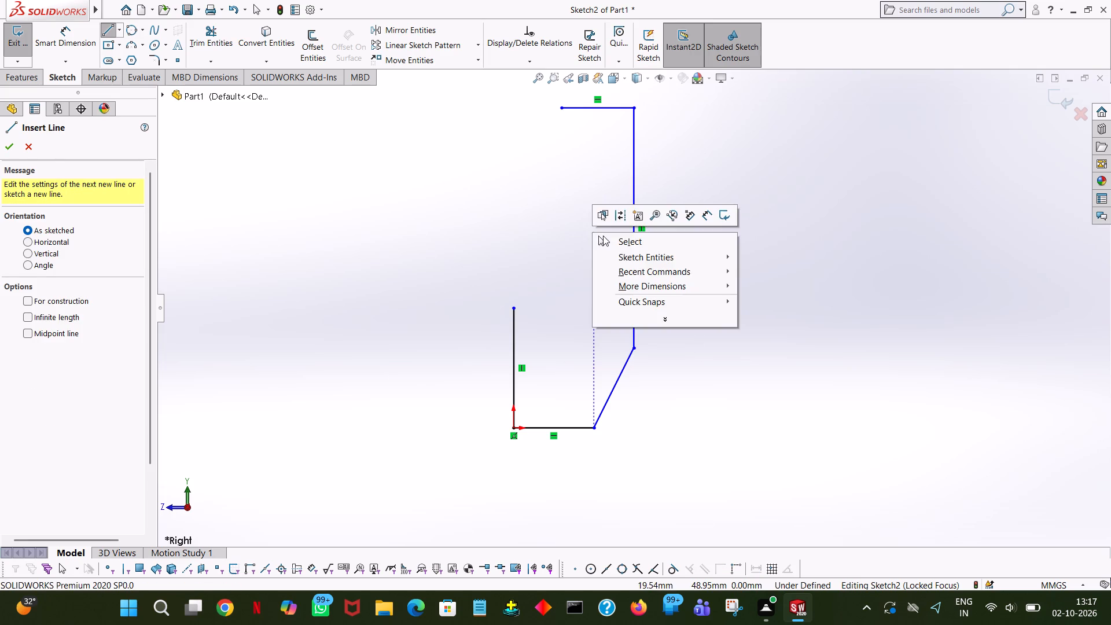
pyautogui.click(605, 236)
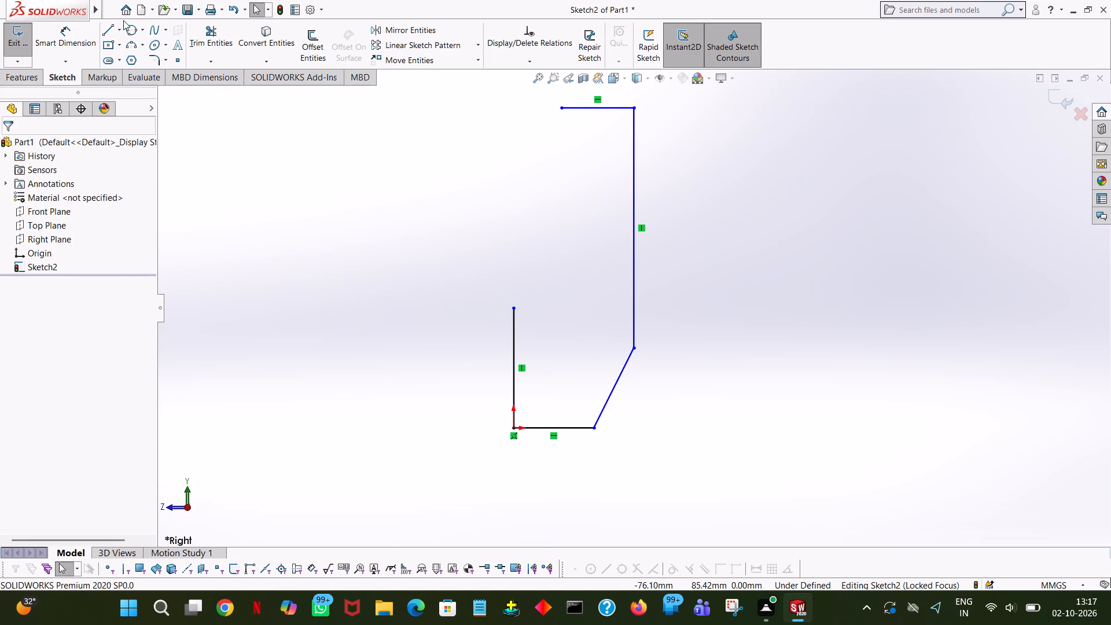
# Draw a 50 mm vertical line downward from the top line's free end, level with the upper end of the 30 mm line.
pyautogui.click(111, 30)
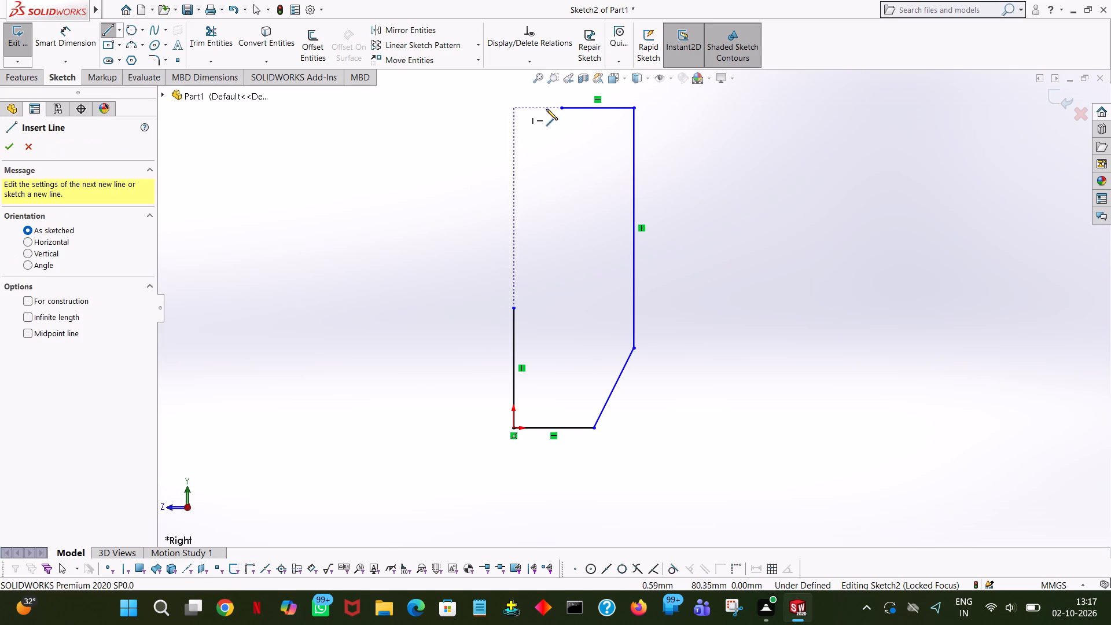
pyautogui.click(564, 107)
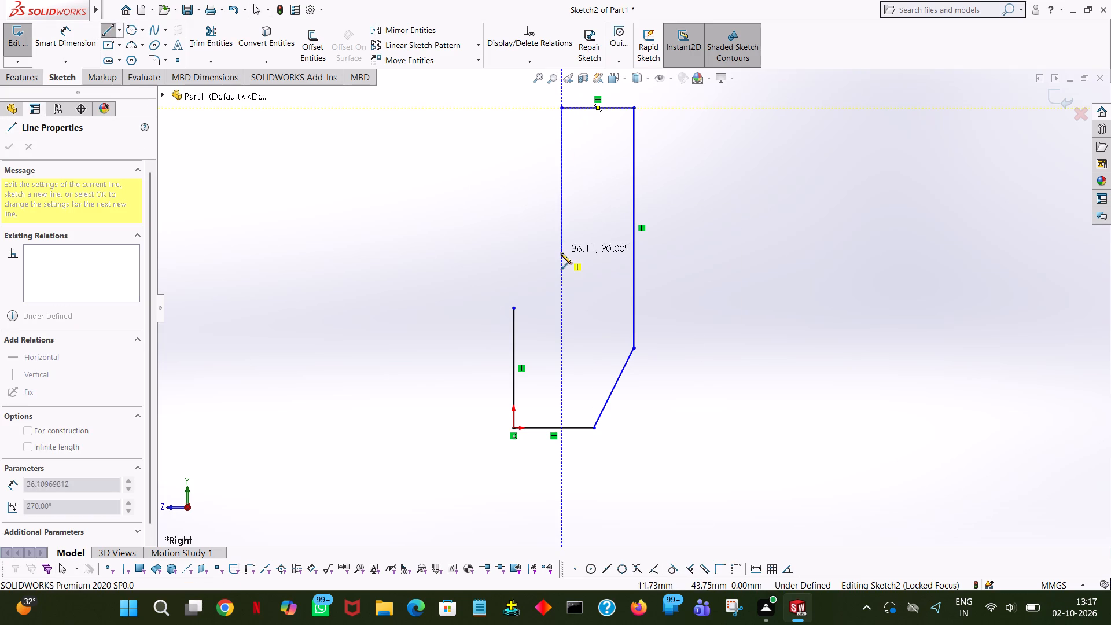
pyautogui.click(562, 308)
pyautogui.rightClick(562, 308)
pyautogui.click(588, 319)
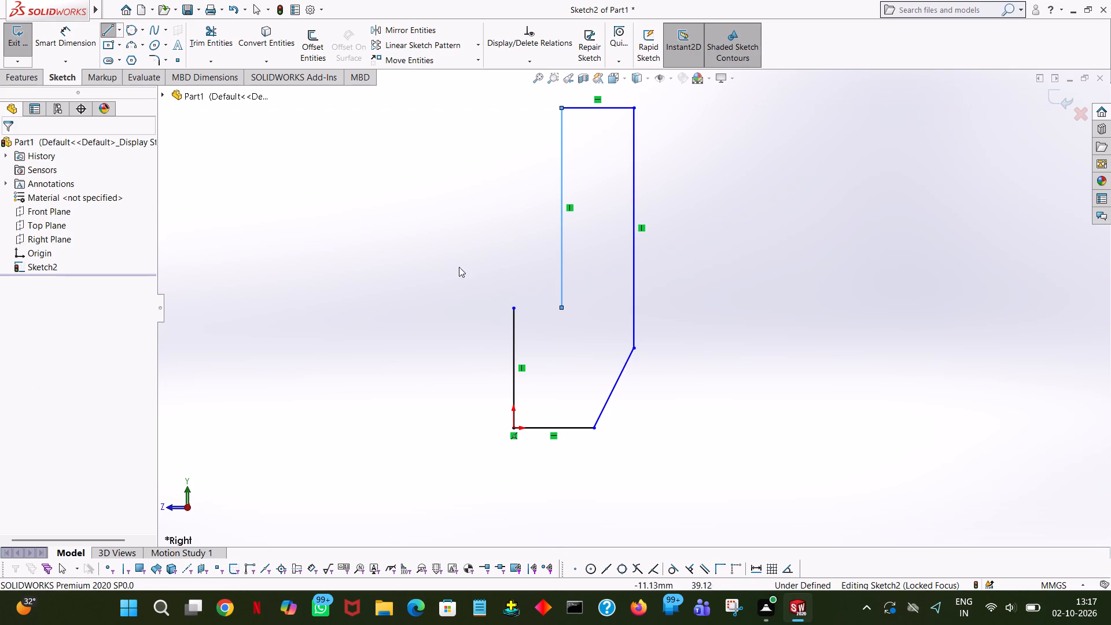
# Draw a perimeter circle of about 8.7 mm radius through the 30 mm line's upper end and tangent to the 50 mm vertical line.
pyautogui.click(130, 33)
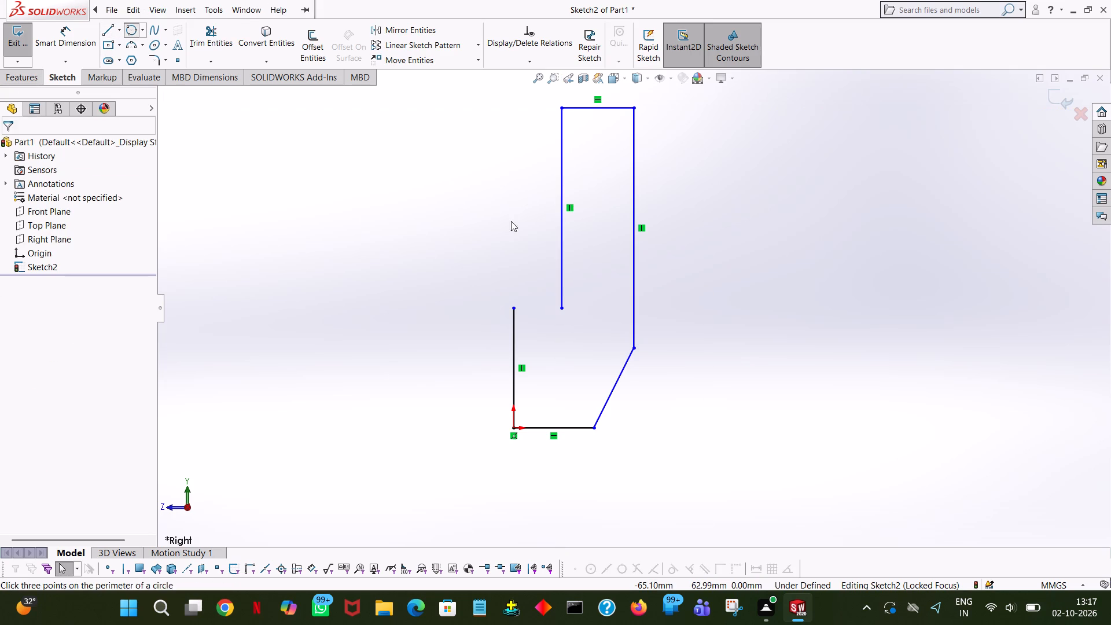
pyautogui.click(512, 309)
pyautogui.click(559, 275)
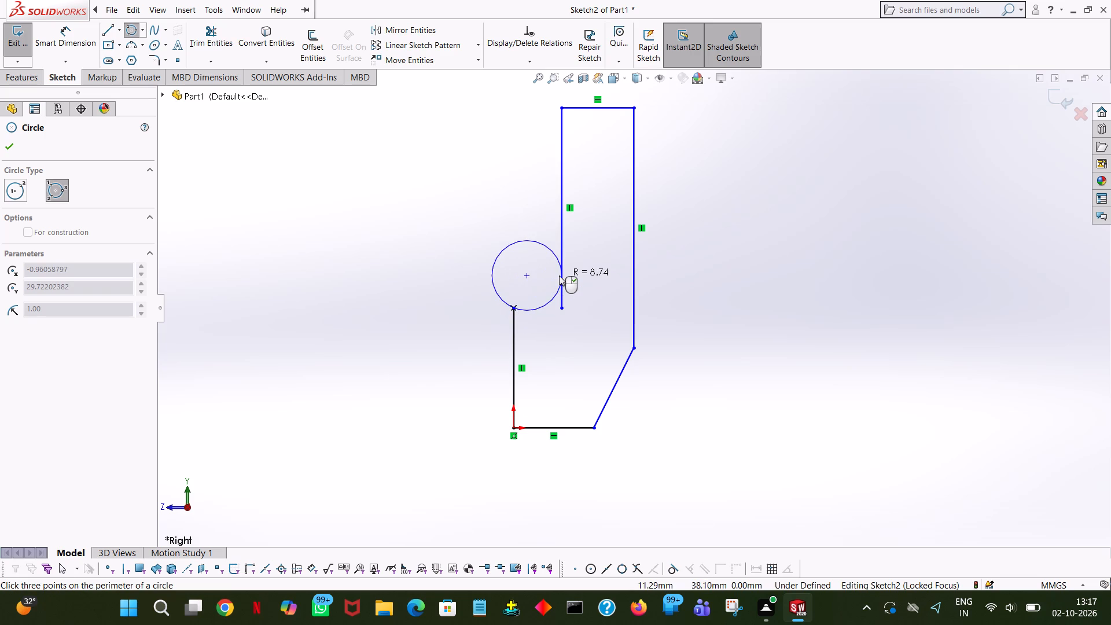
pyautogui.rightClick(559, 275)
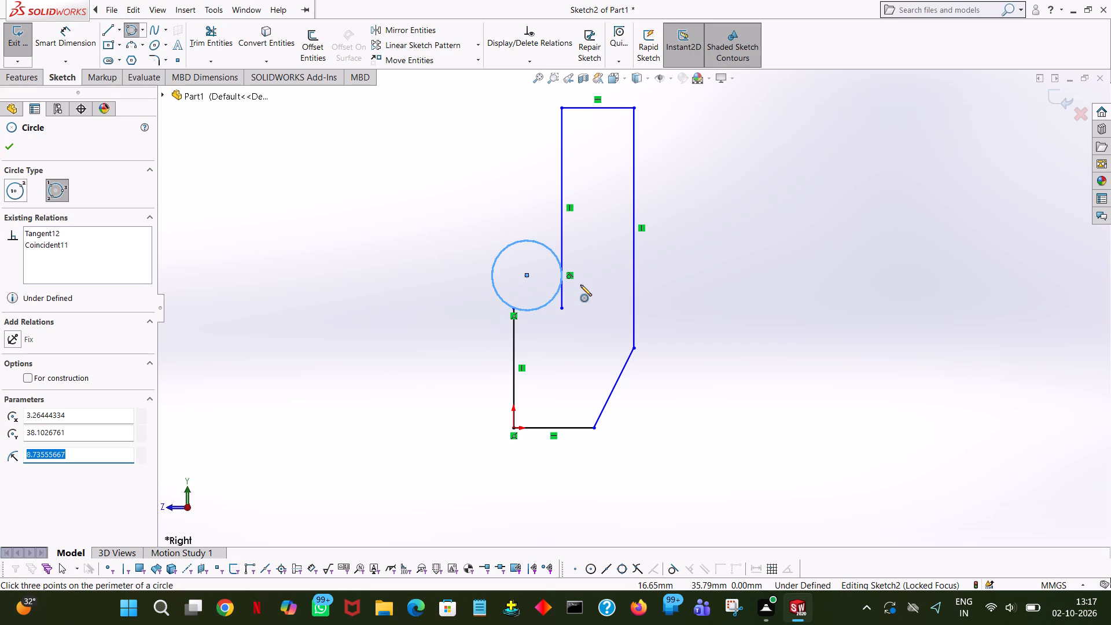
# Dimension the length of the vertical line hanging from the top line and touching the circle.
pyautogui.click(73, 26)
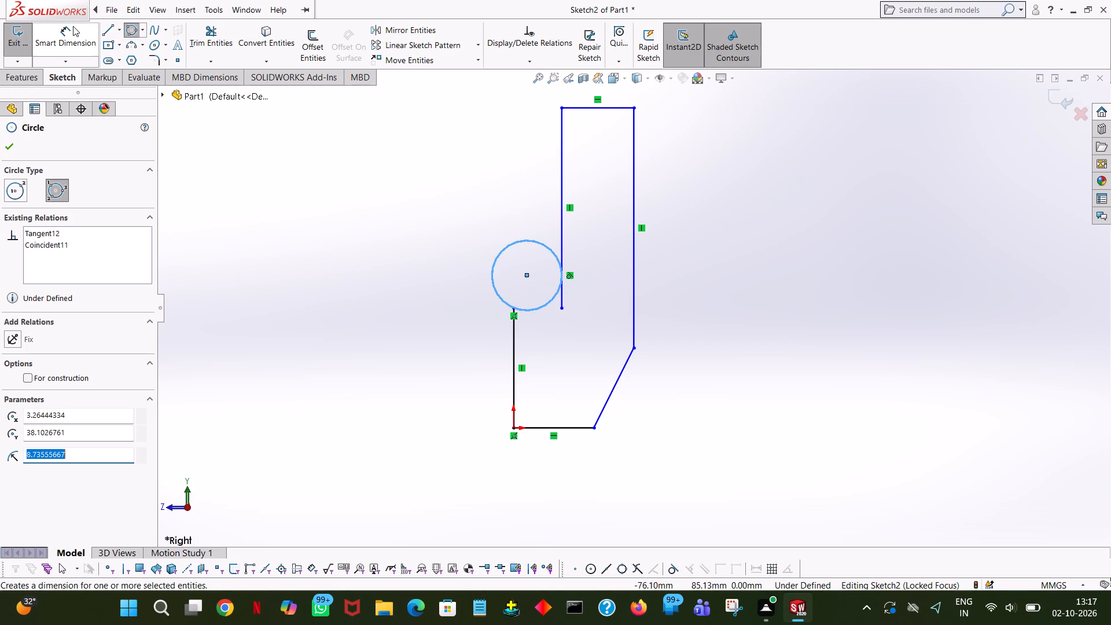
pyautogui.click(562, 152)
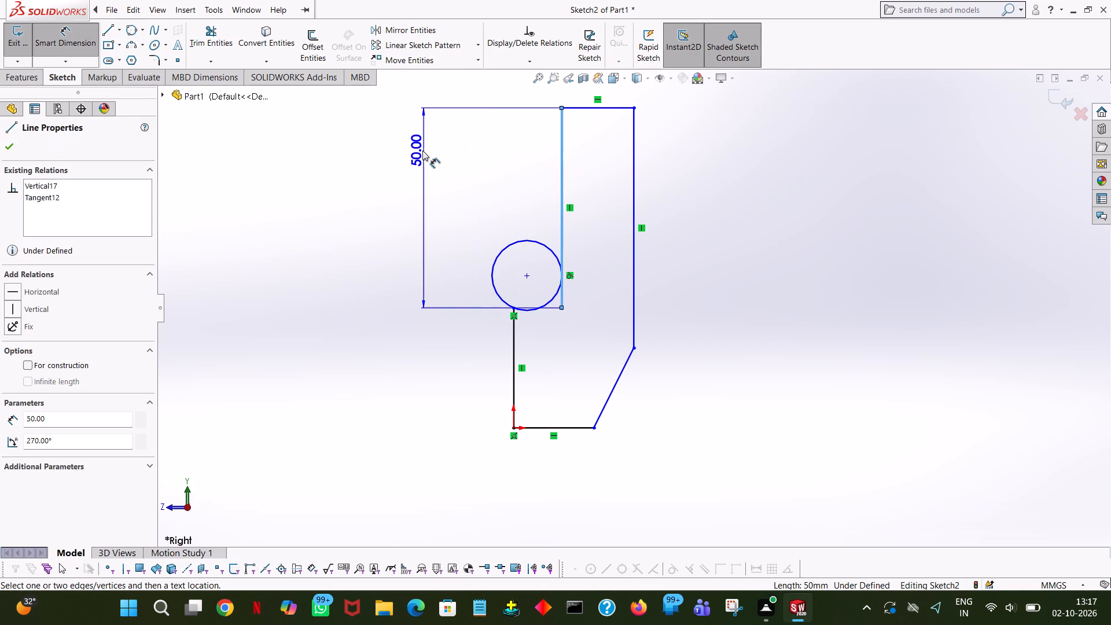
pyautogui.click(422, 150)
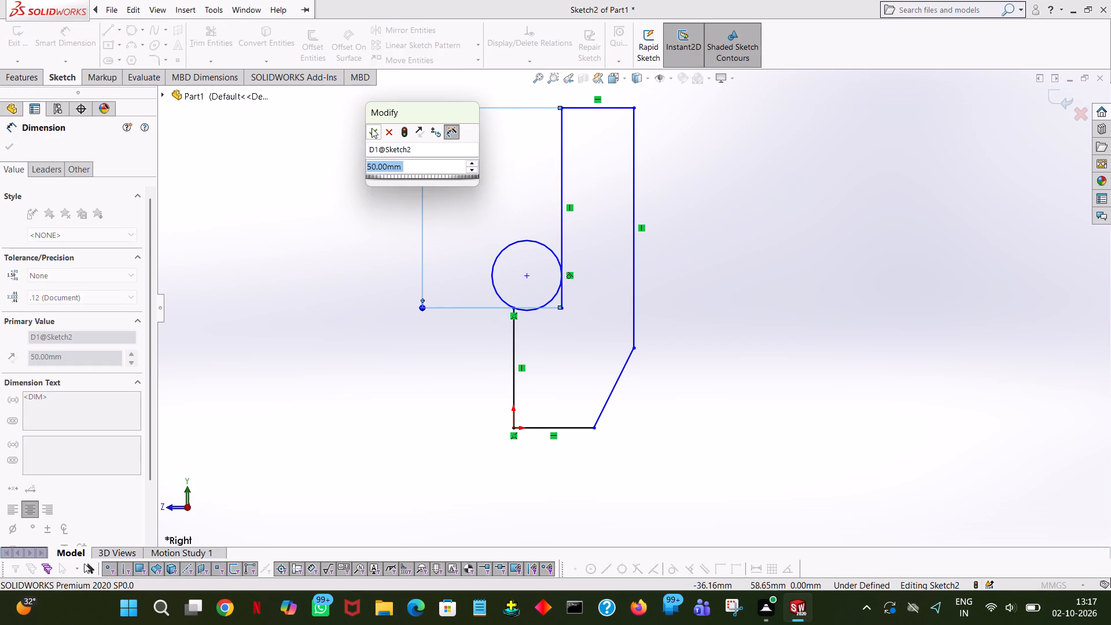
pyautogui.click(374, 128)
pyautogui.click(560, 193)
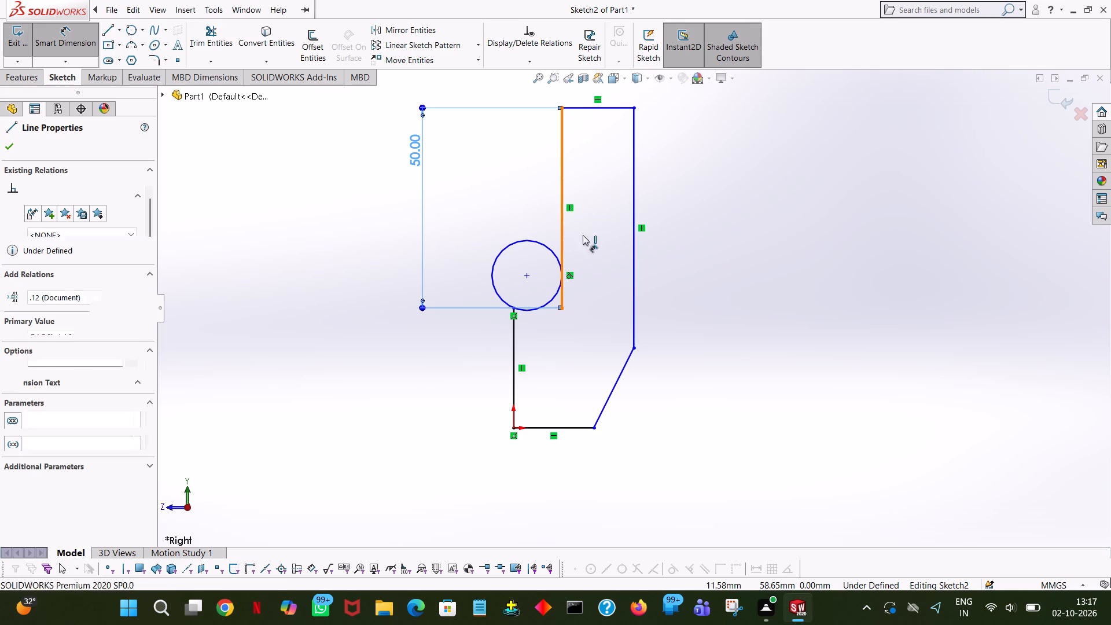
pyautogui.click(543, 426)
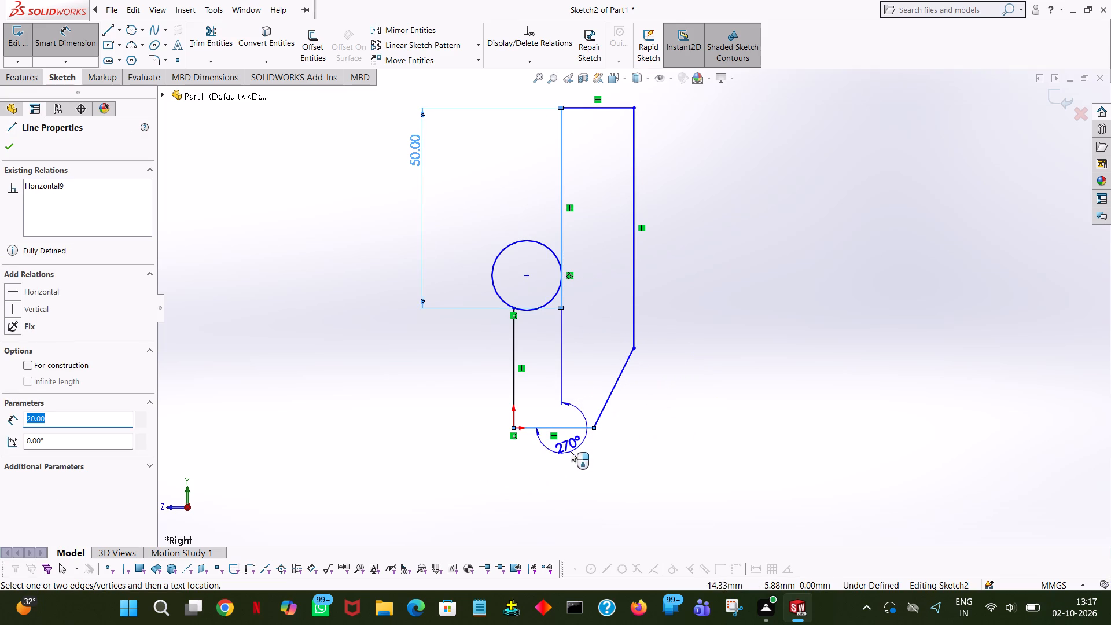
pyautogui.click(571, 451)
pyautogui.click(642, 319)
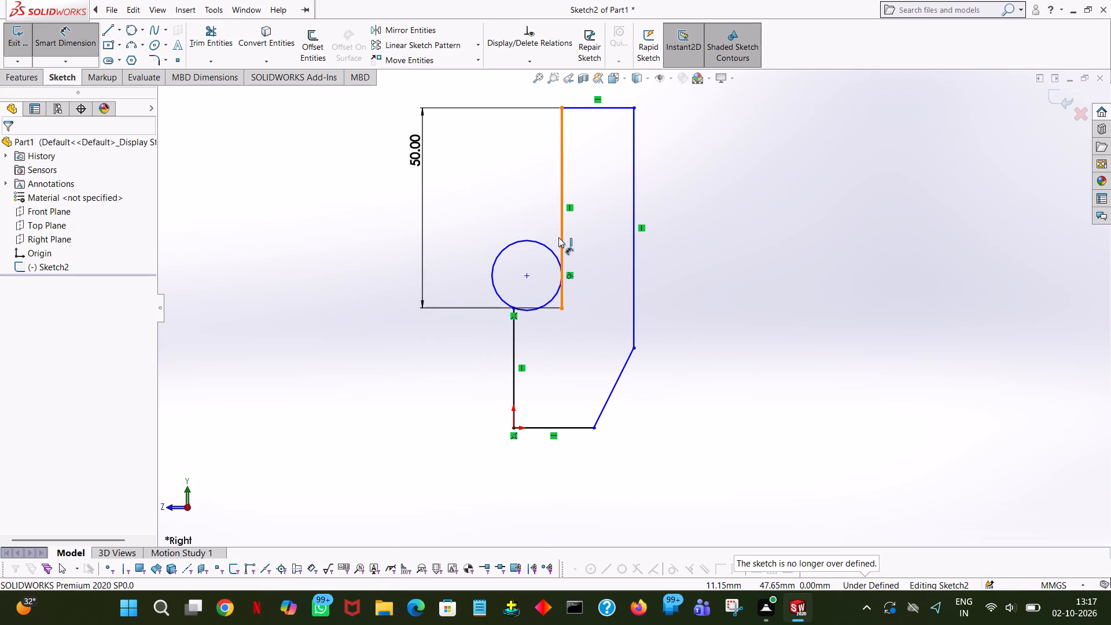
# Dimension the horizontal distance from the origin to the vertical line tangent to the circle.
pyautogui.click(558, 236)
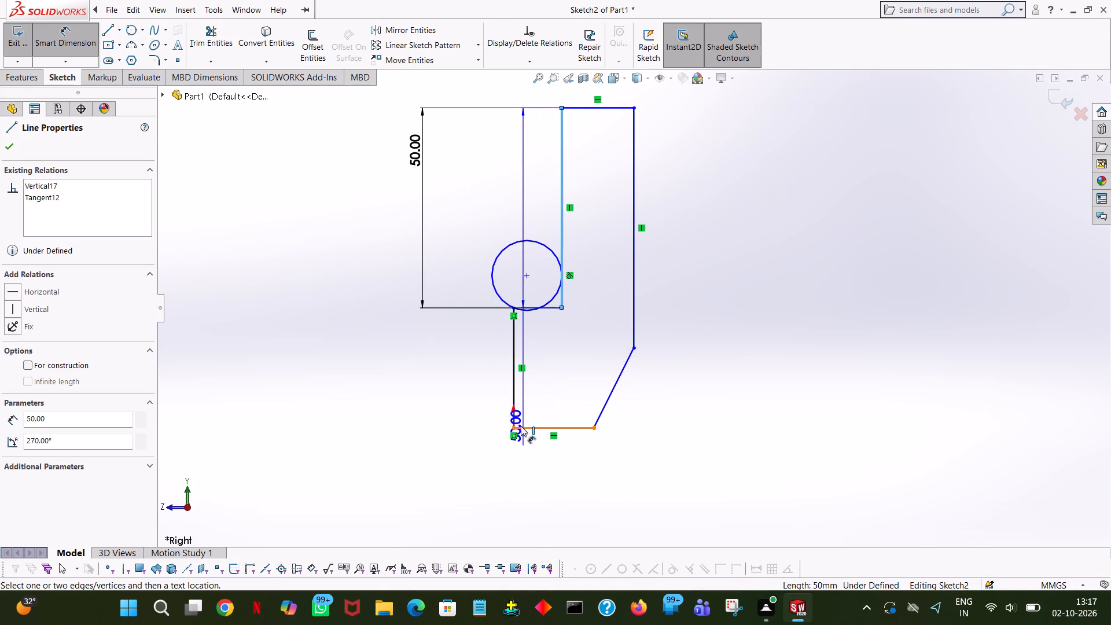
pyautogui.click(516, 427)
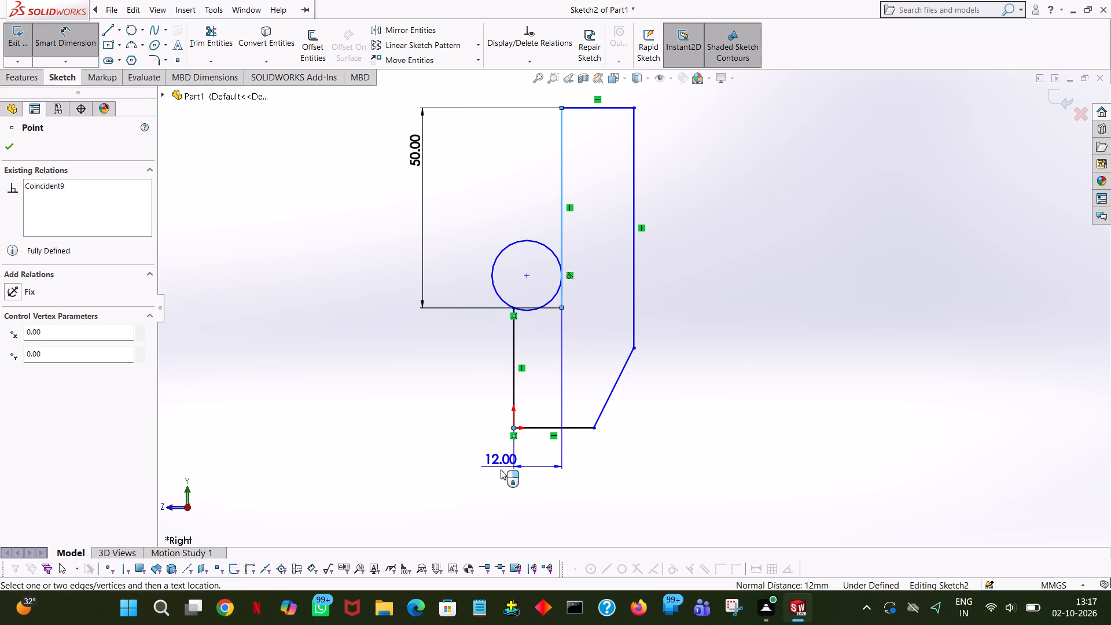
pyautogui.click(501, 470)
pyautogui.click(450, 457)
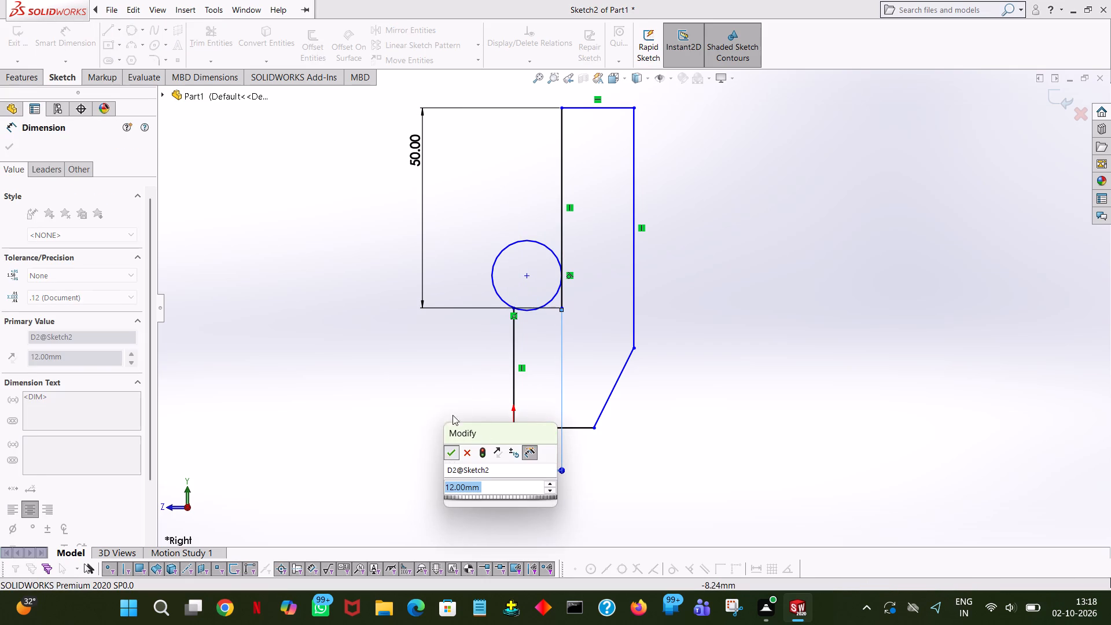
# Dimension the circle and set its diameter to 16 mm.
pyautogui.click(503, 252)
pyautogui.click(492, 180)
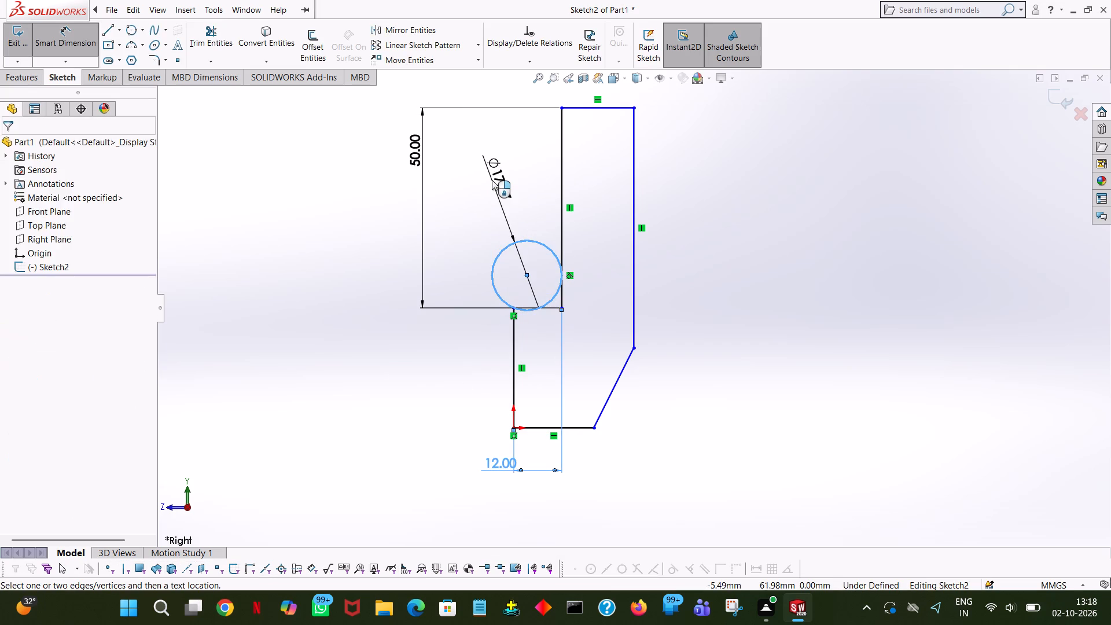
pyautogui.write('16')
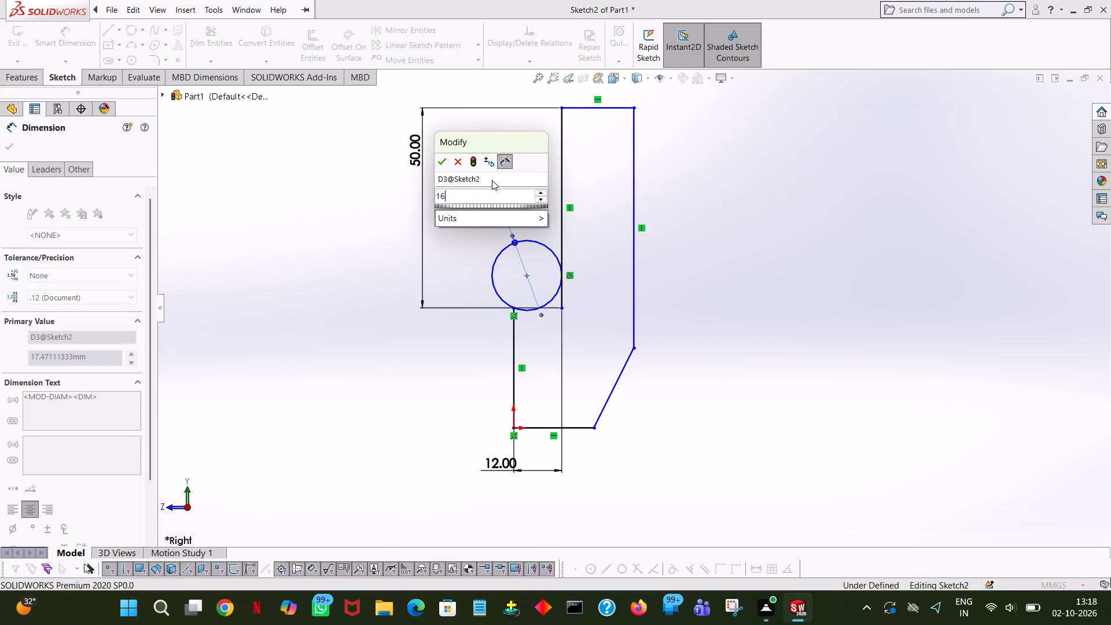
pyautogui.press('Return')
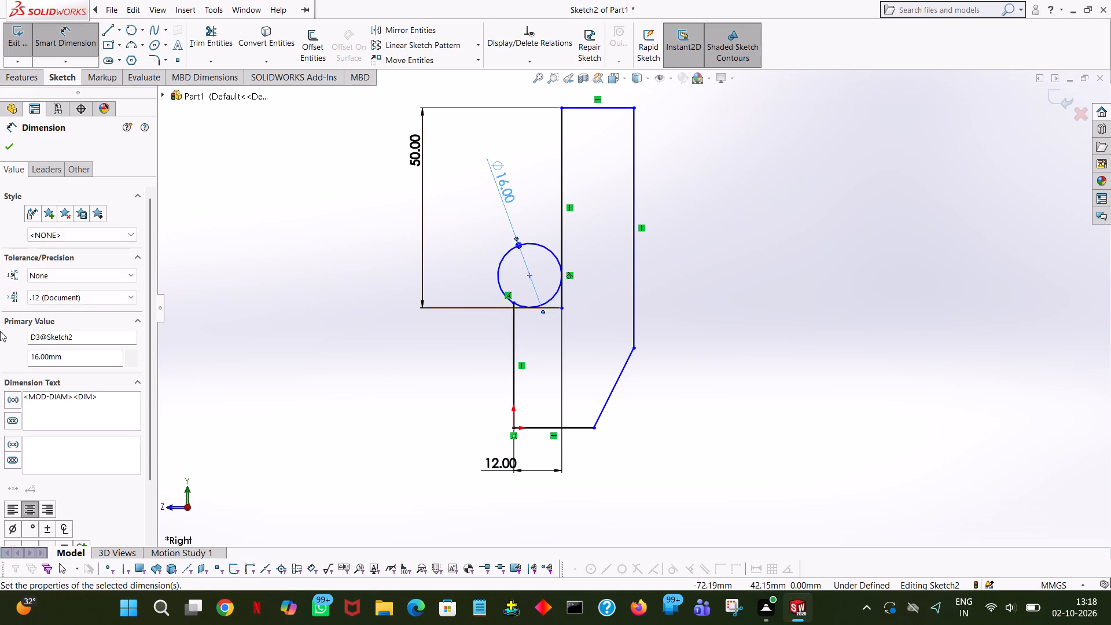
pyautogui.click(16, 148)
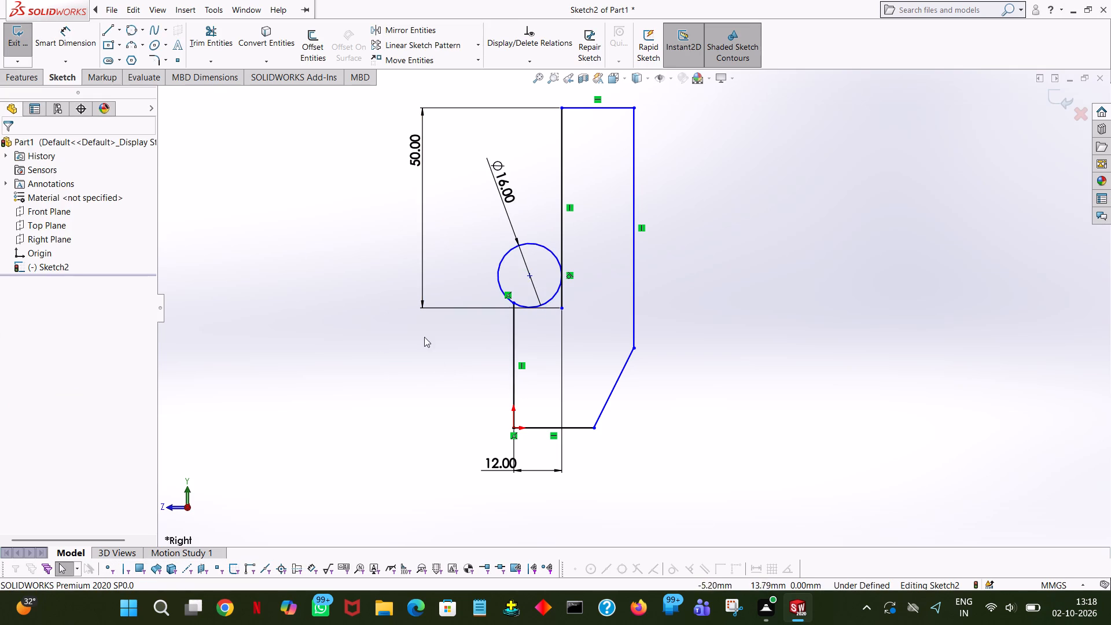
# Dimension the vertical line rising from the origin and set its length to 30 mm.
pyautogui.click(70, 36)
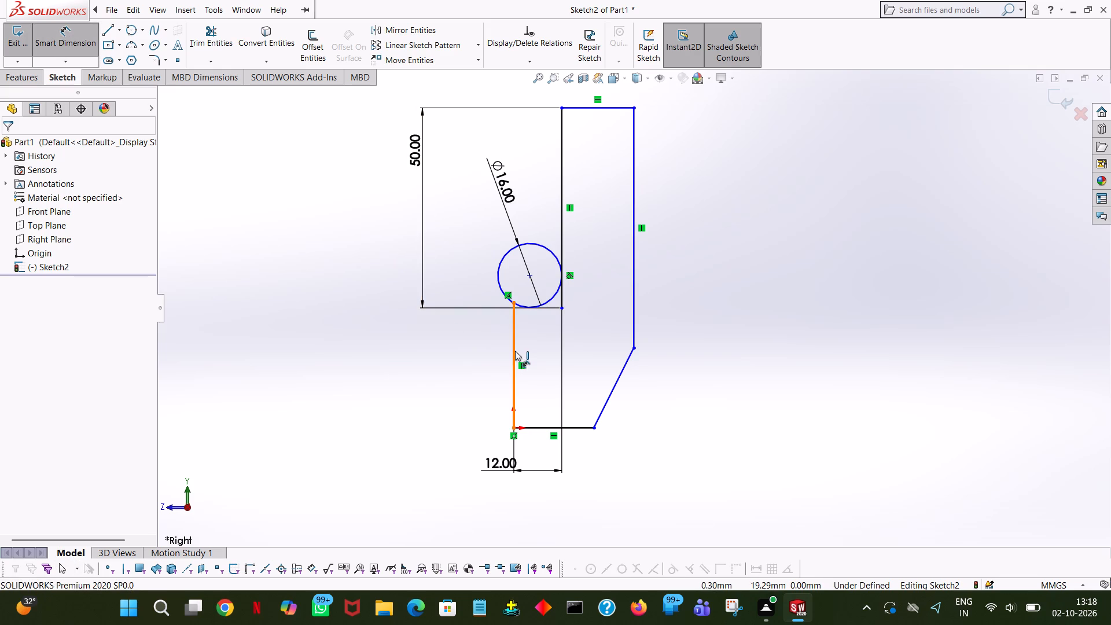
pyautogui.click(515, 351)
pyautogui.click(367, 351)
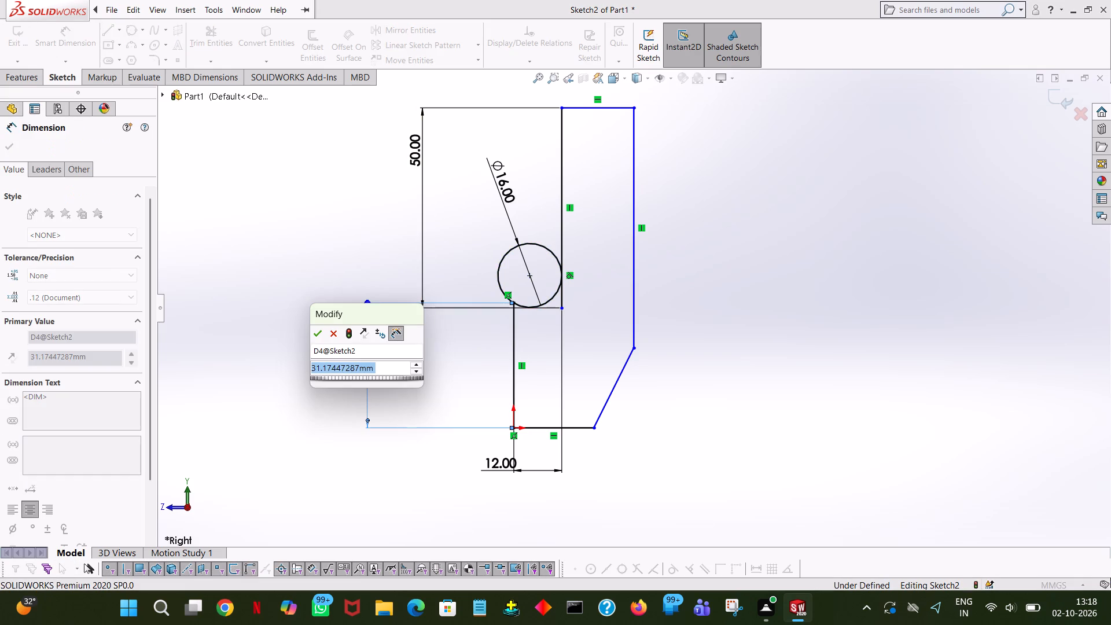
pyautogui.write('30')
pyautogui.press('Return')
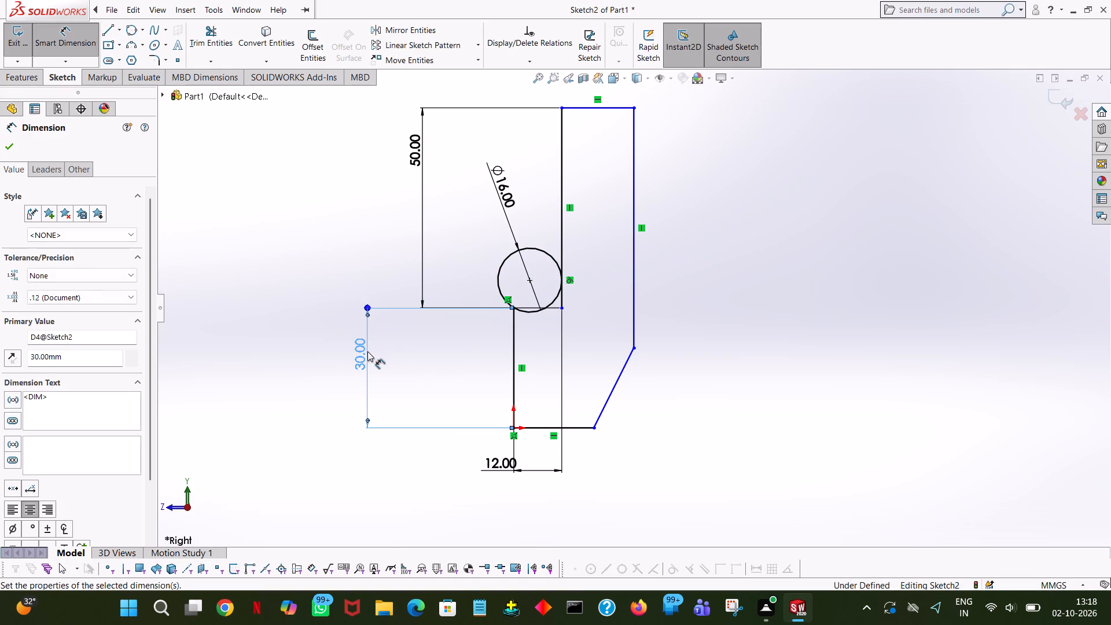
pyautogui.click(786, 216)
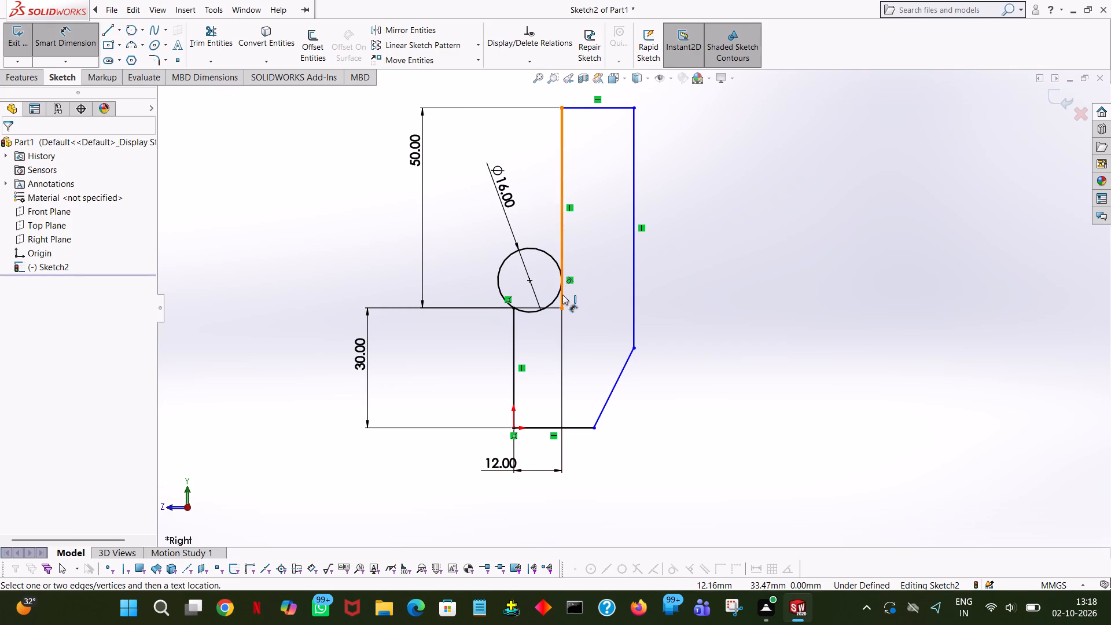
pyautogui.click(562, 231)
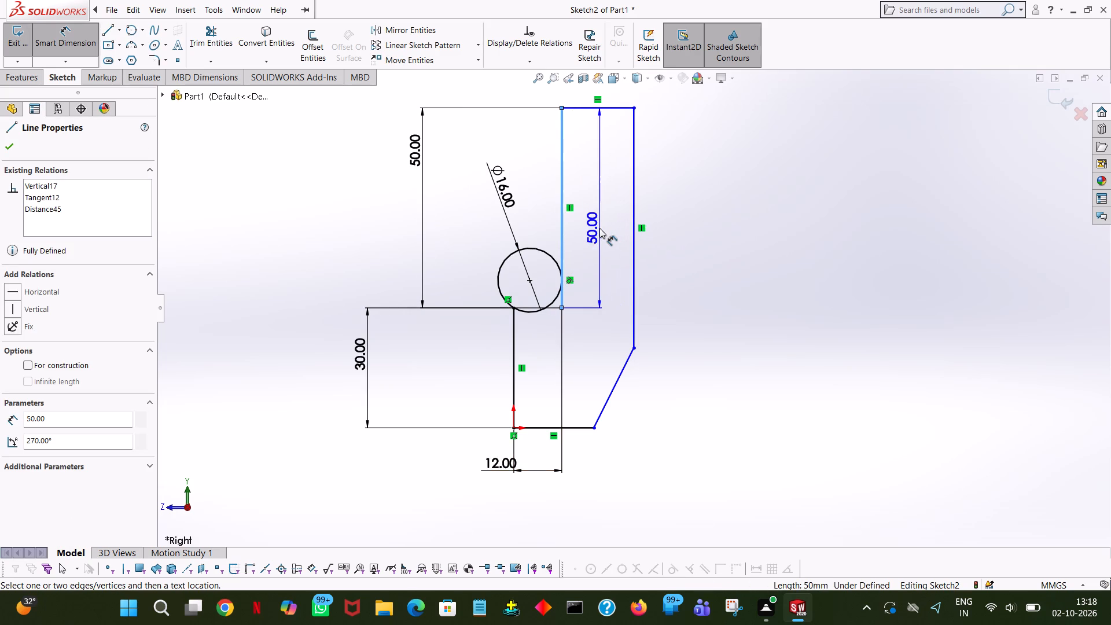
pyautogui.press('Escape')
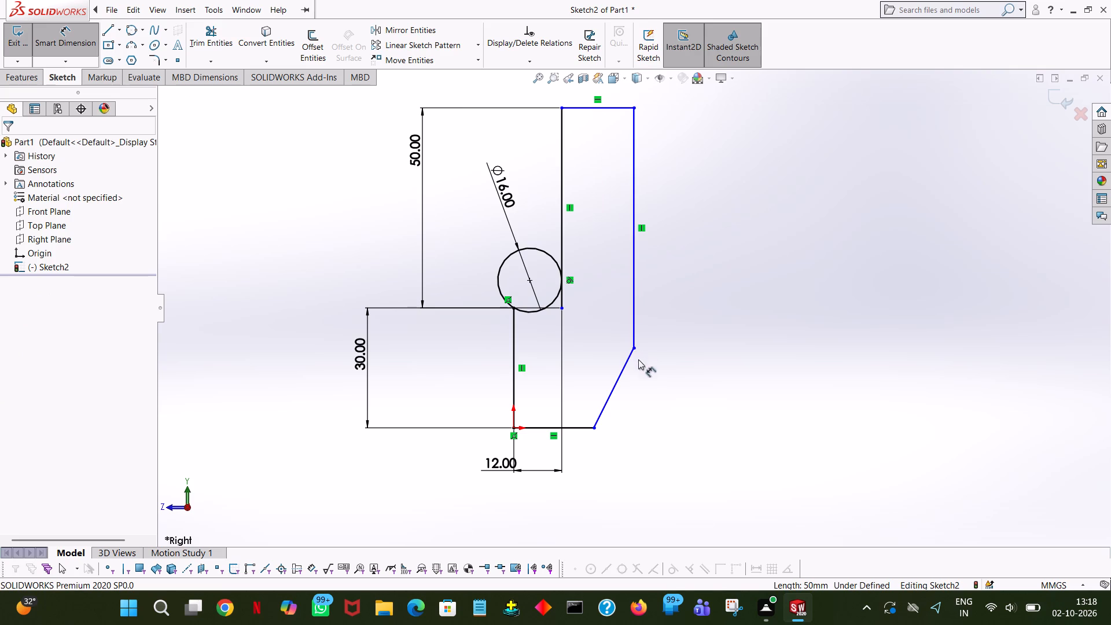
# Dimension the horizontal distance from the origin to the upper end of the sloped side.
pyautogui.click(635, 345)
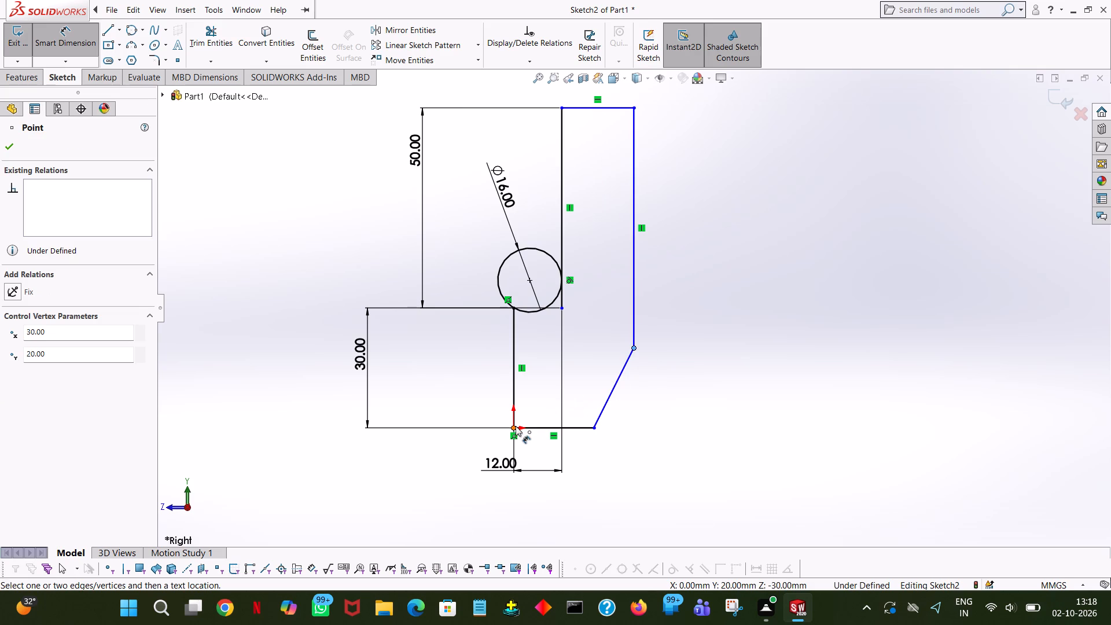
pyautogui.click(516, 427)
pyautogui.click(537, 513)
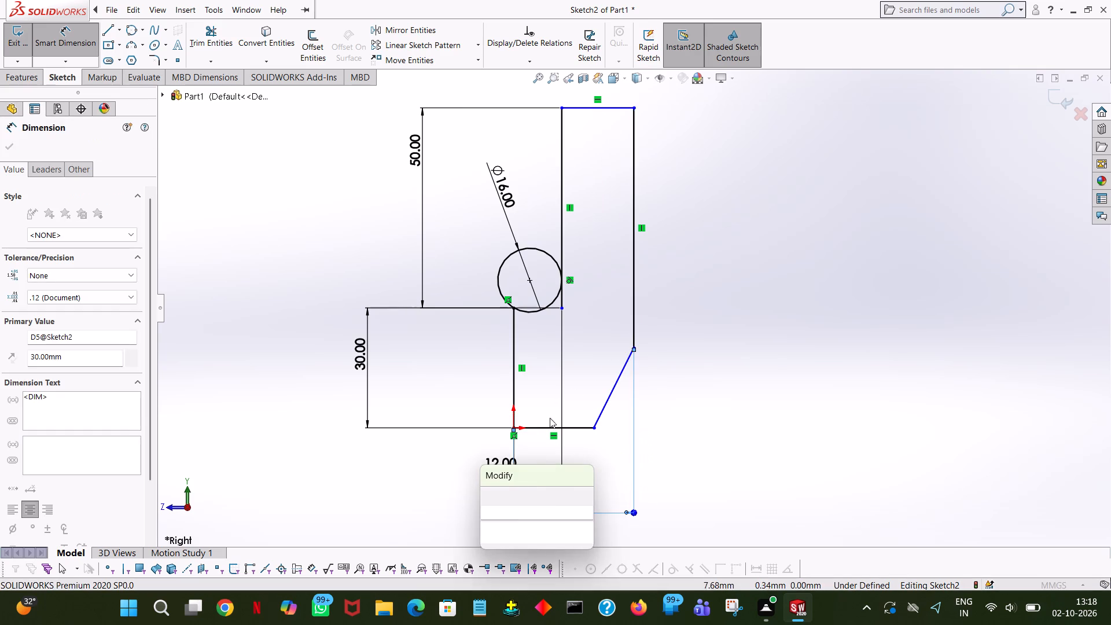
pyautogui.click(487, 495)
pyautogui.click(727, 337)
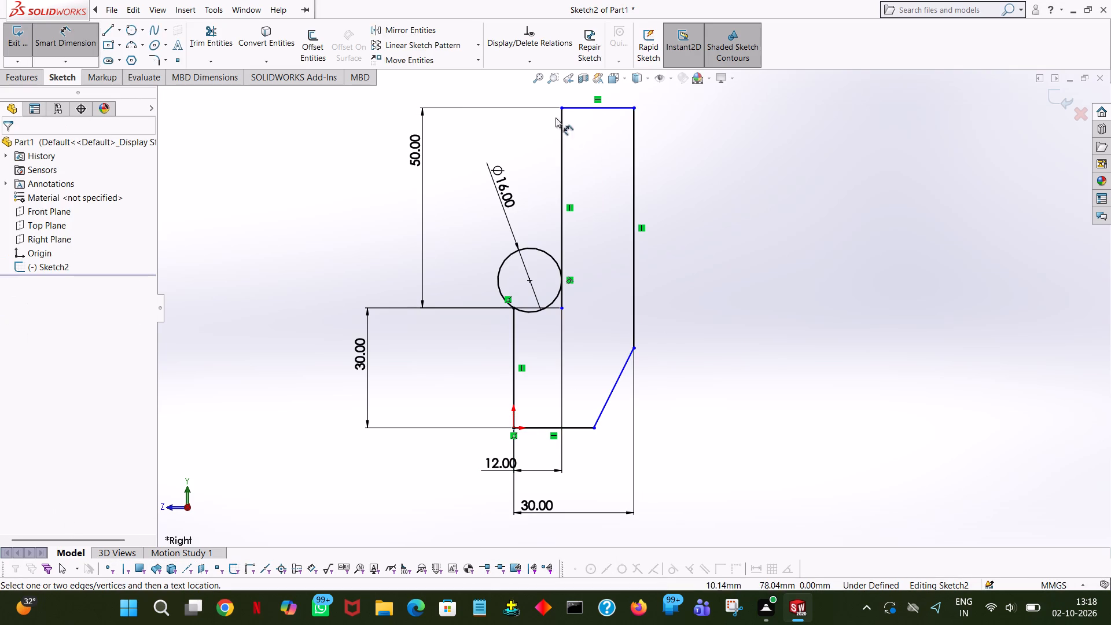
# Dimension the overall profile height between the top line and the base line.
pyautogui.click(595, 110)
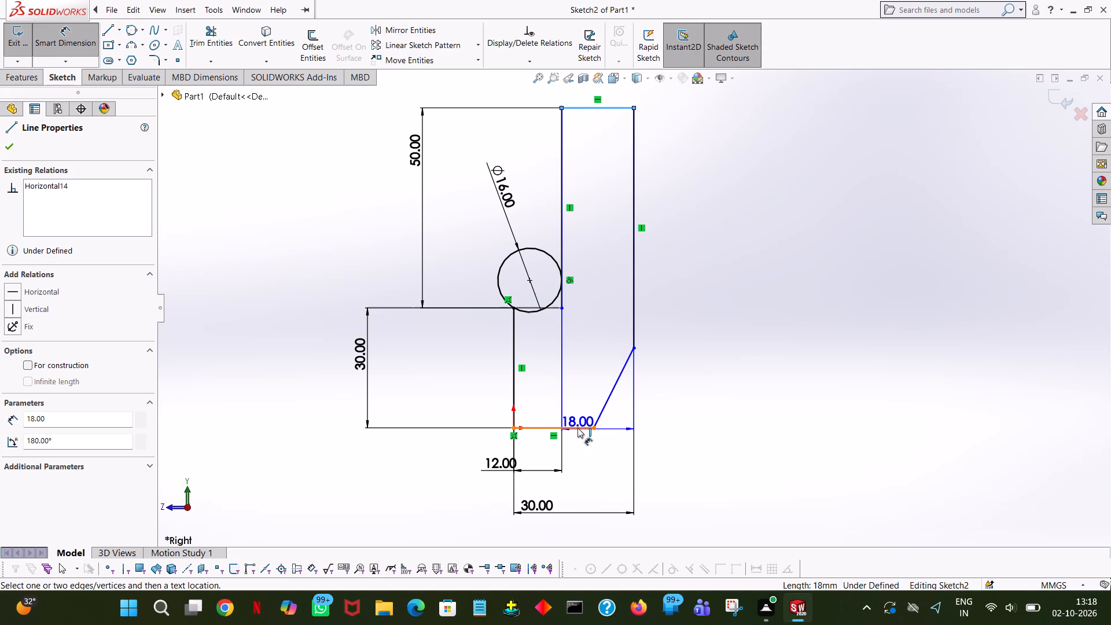
pyautogui.click(577, 428)
pyautogui.click(826, 410)
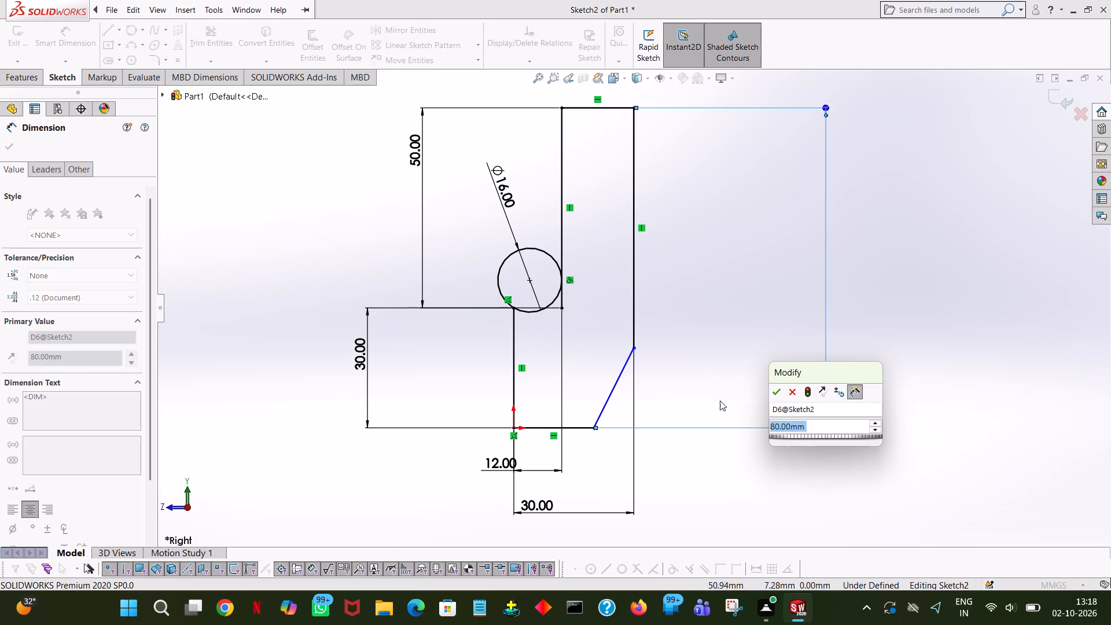
pyautogui.click(775, 396)
pyautogui.click(792, 342)
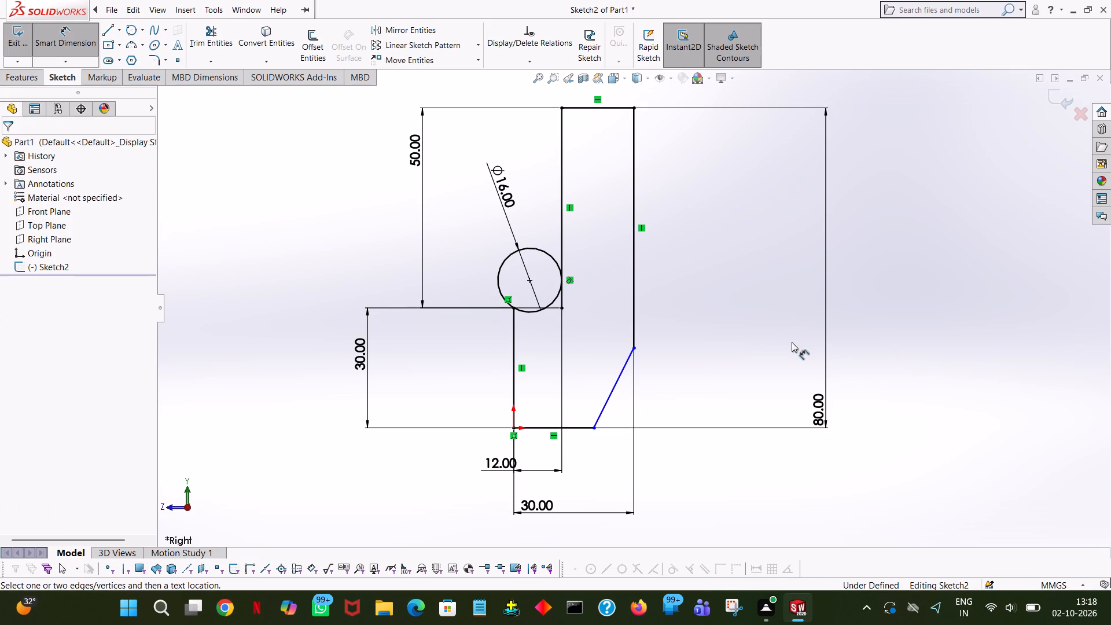
# Dimension the vertical height of the sloped side between its two ends.
pyautogui.click(616, 384)
pyautogui.click(749, 424)
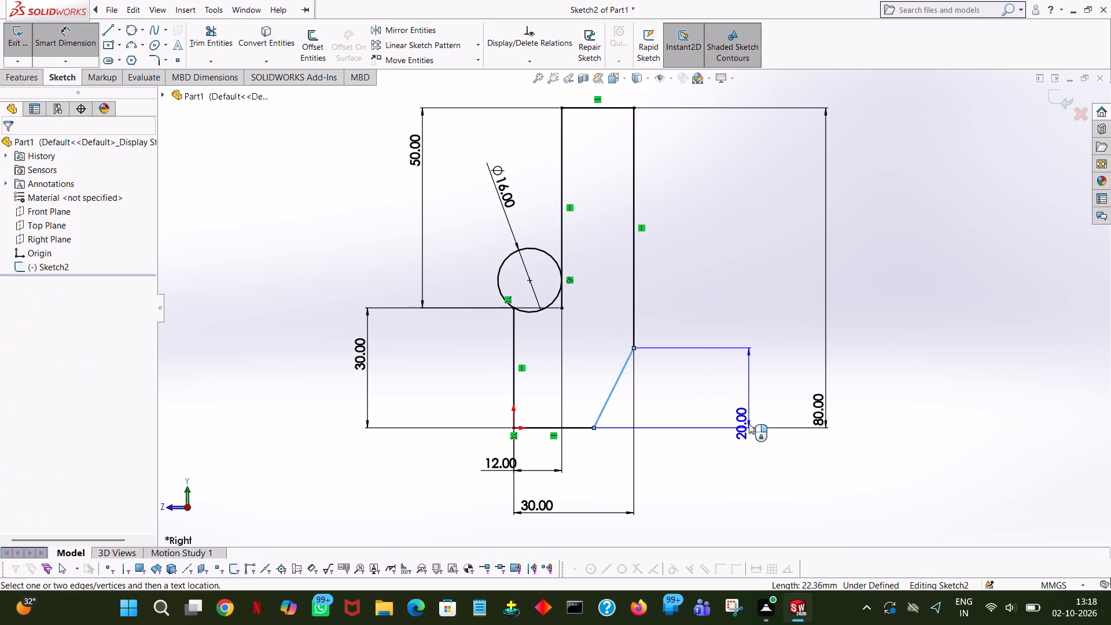
pyautogui.click(707, 406)
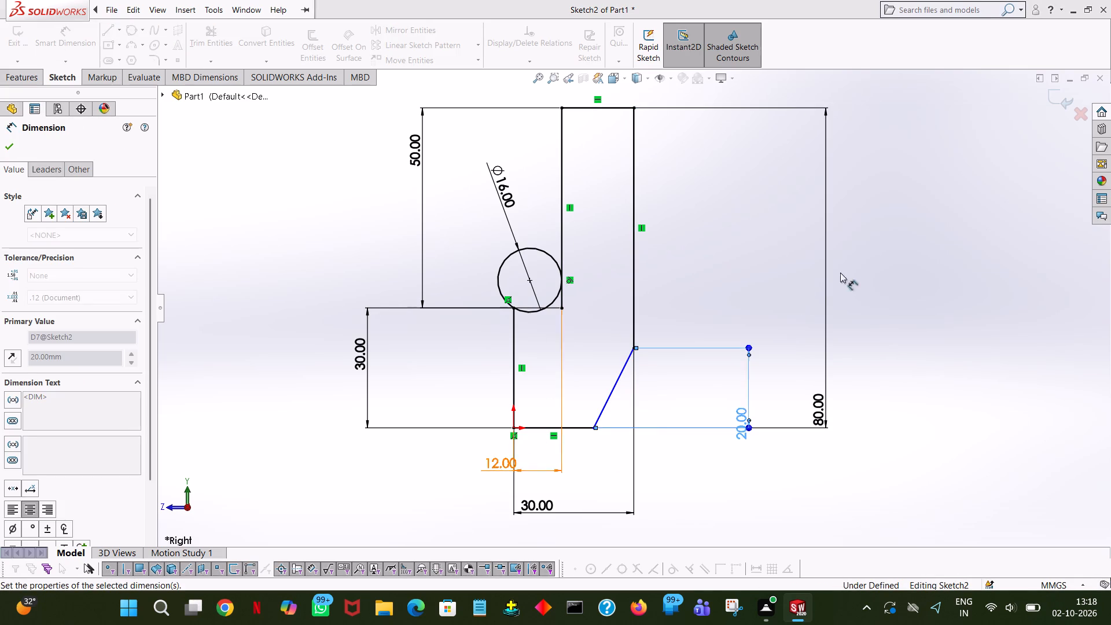
pyautogui.click(895, 276)
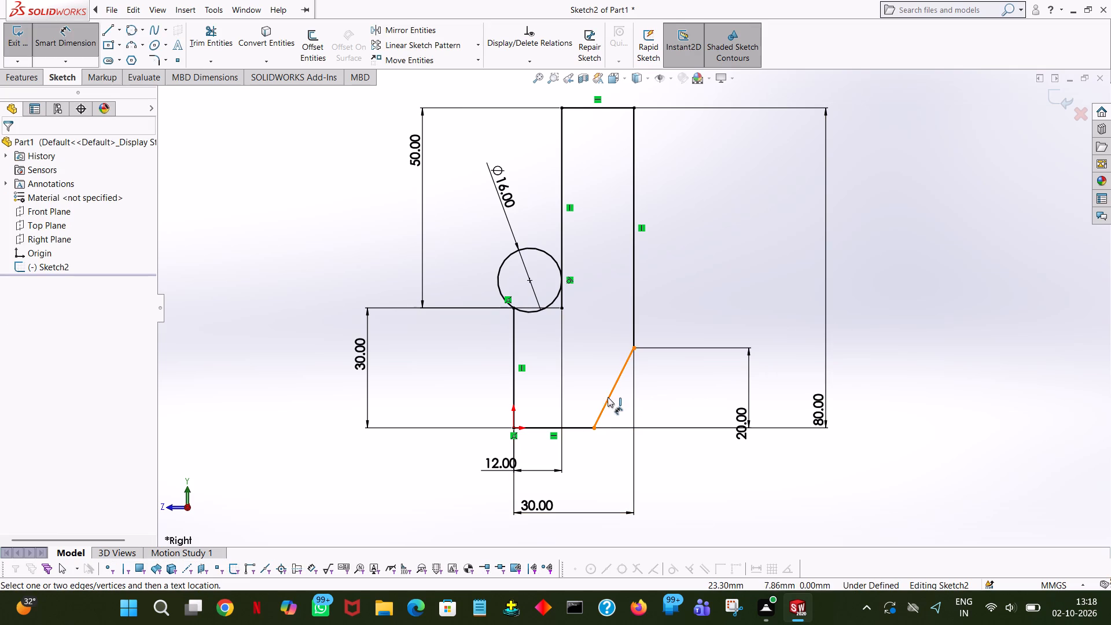
# Dimension the perpendicular distance from the origin to the sloped side.
pyautogui.click(610, 400)
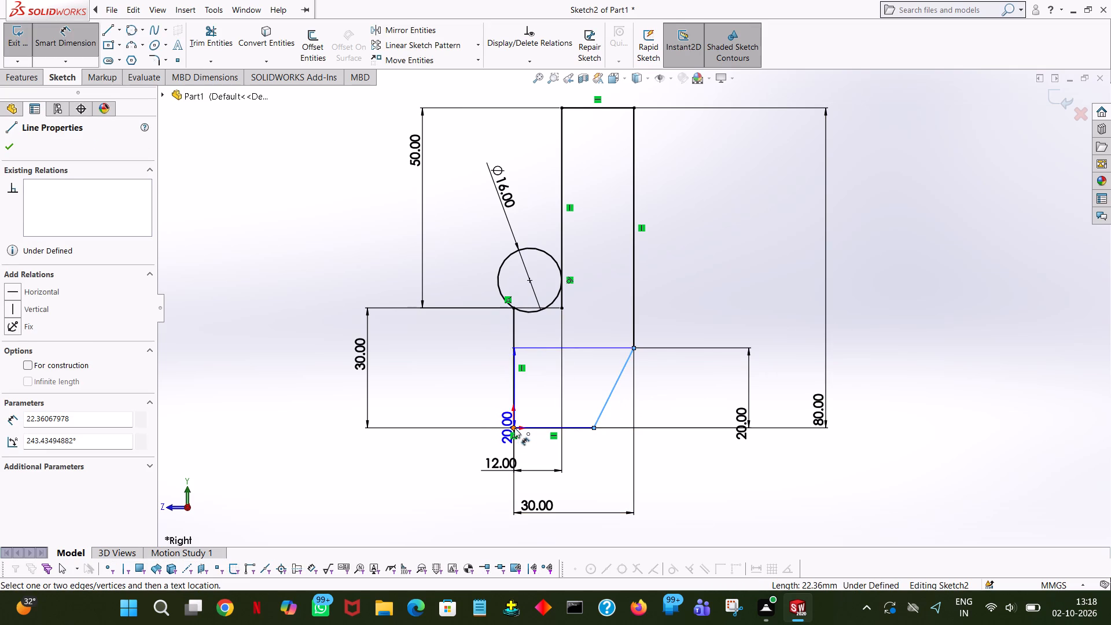
pyautogui.click(514, 428)
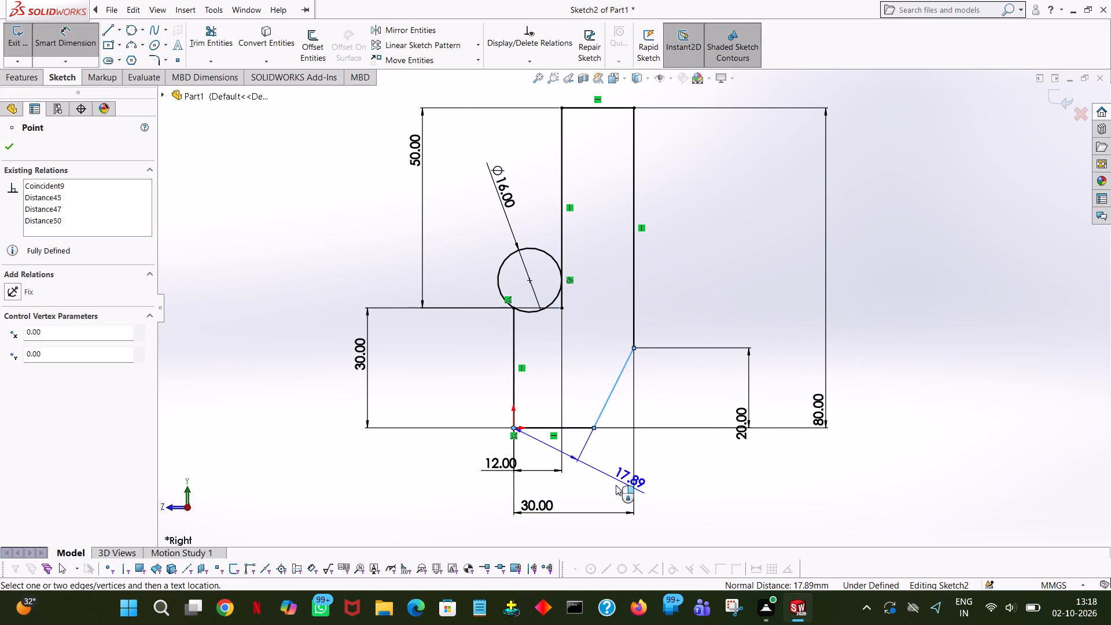
pyautogui.click(432, 472)
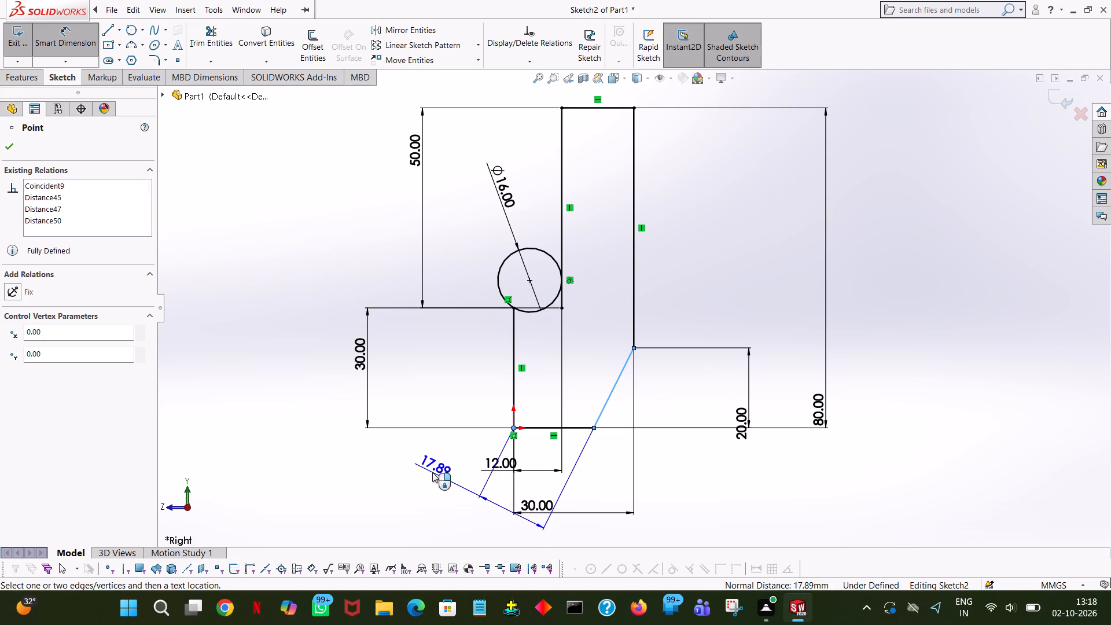
pyautogui.click(381, 456)
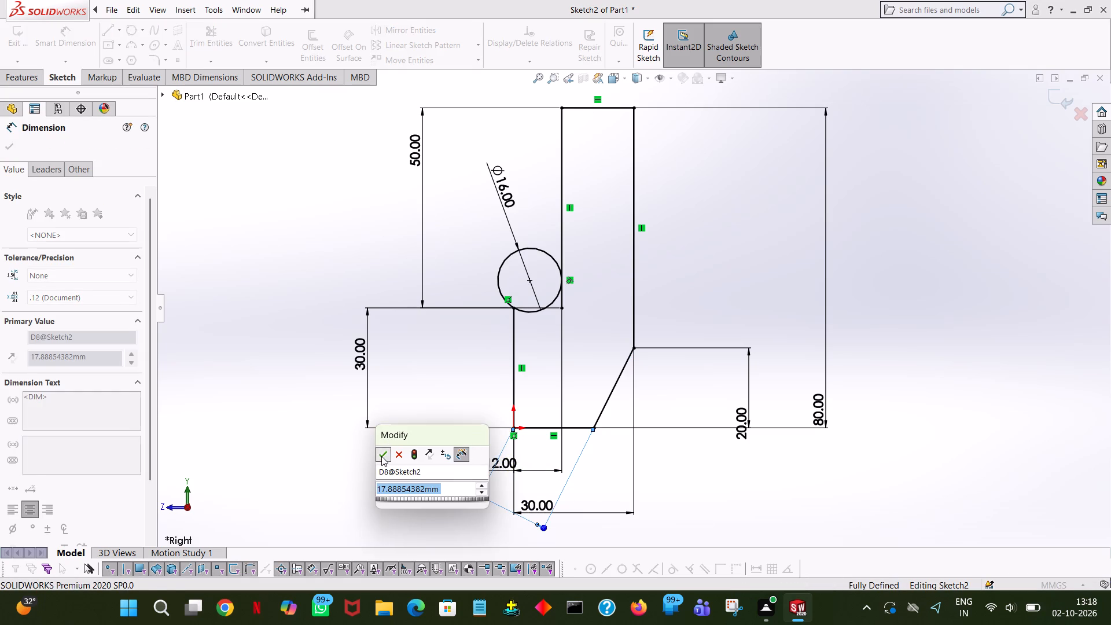
pyautogui.click(931, 317)
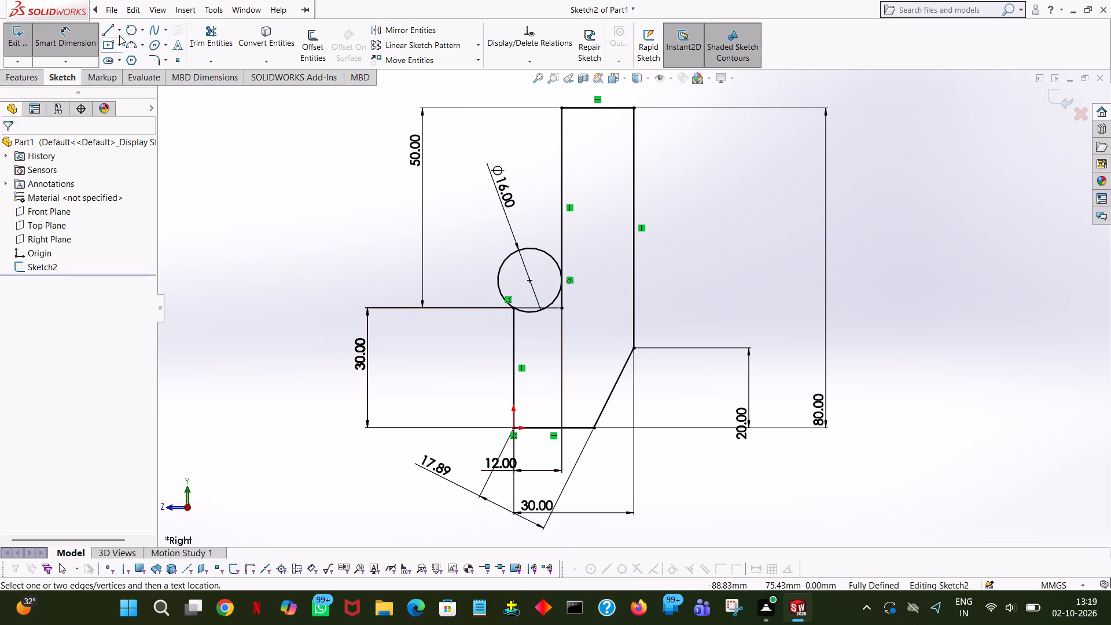
# Trim away the circle's outer arc and the vertical line's stub below the tangent point, accepting deletion of the associated dimensions.
pyautogui.click(218, 36)
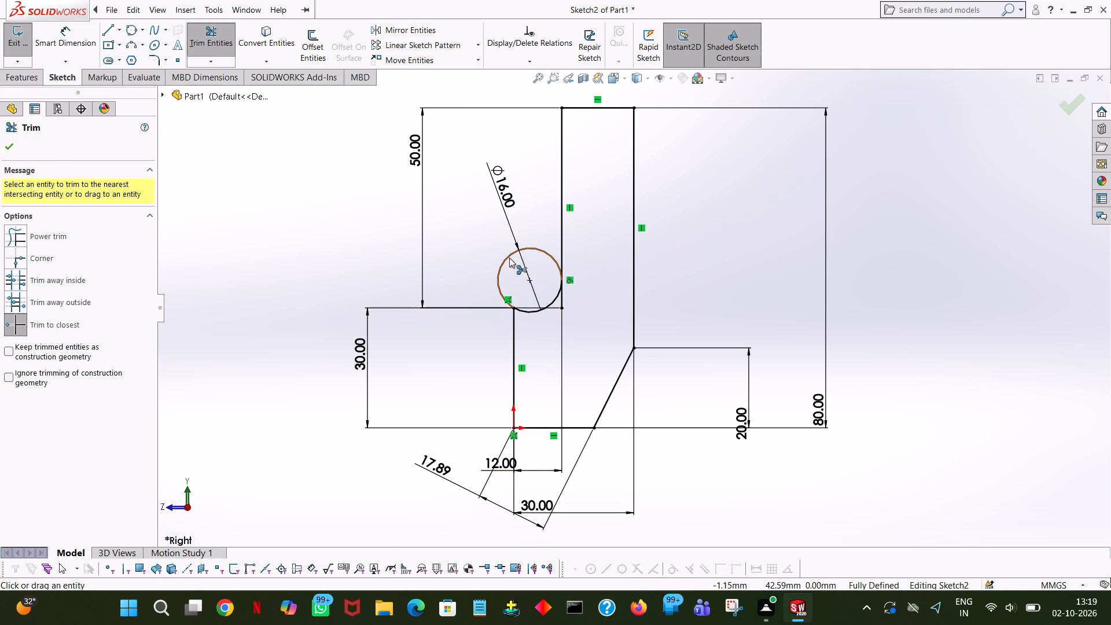
pyautogui.click(509, 258)
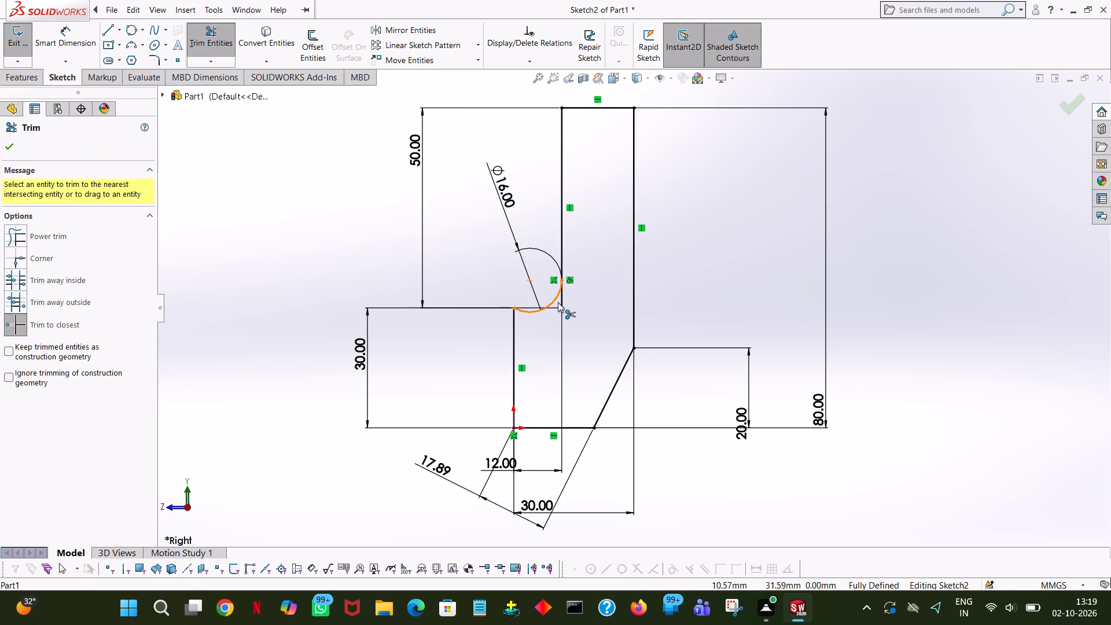
pyautogui.click(561, 305)
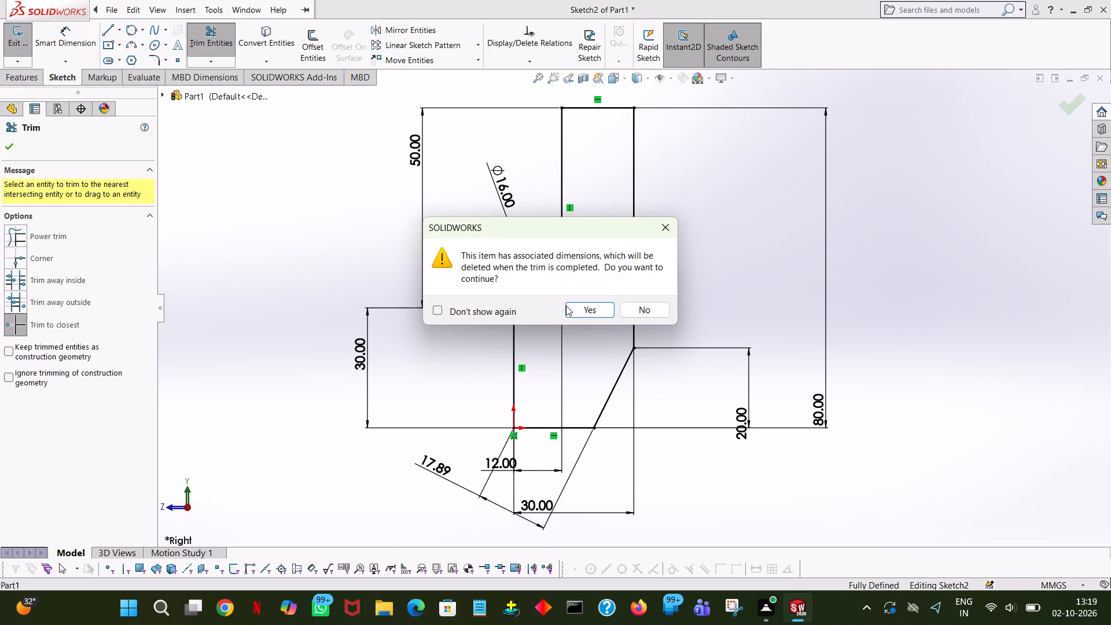
pyautogui.click(583, 308)
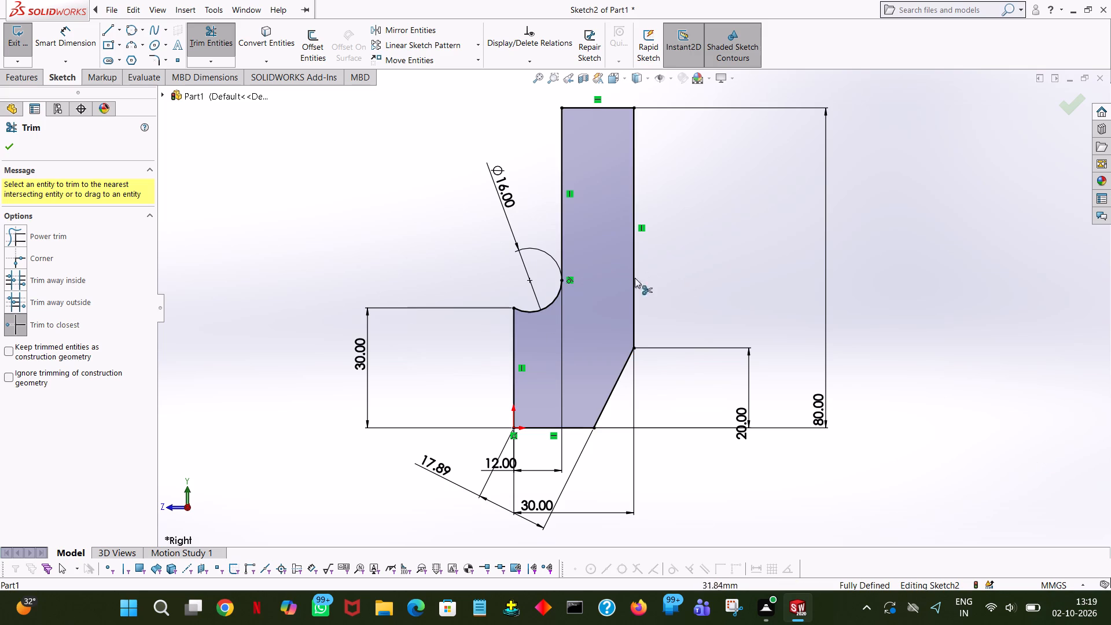
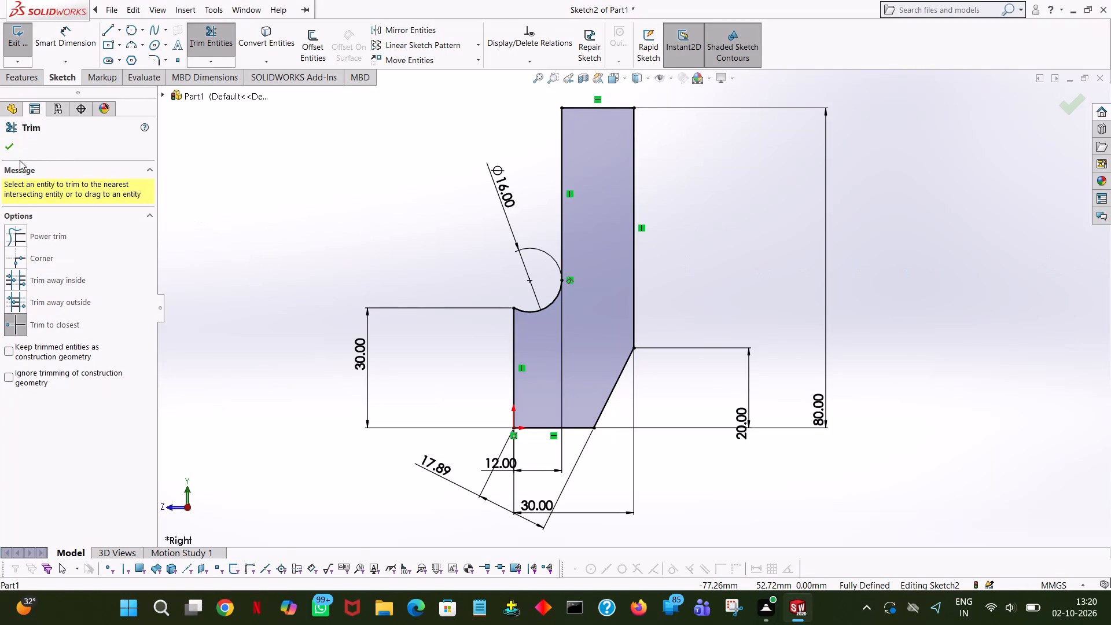
# Extrude the closed profile 80 mm as a boss with the Mid Plane end condition, symmetric about the sketch plane.
pyautogui.click(12, 145)
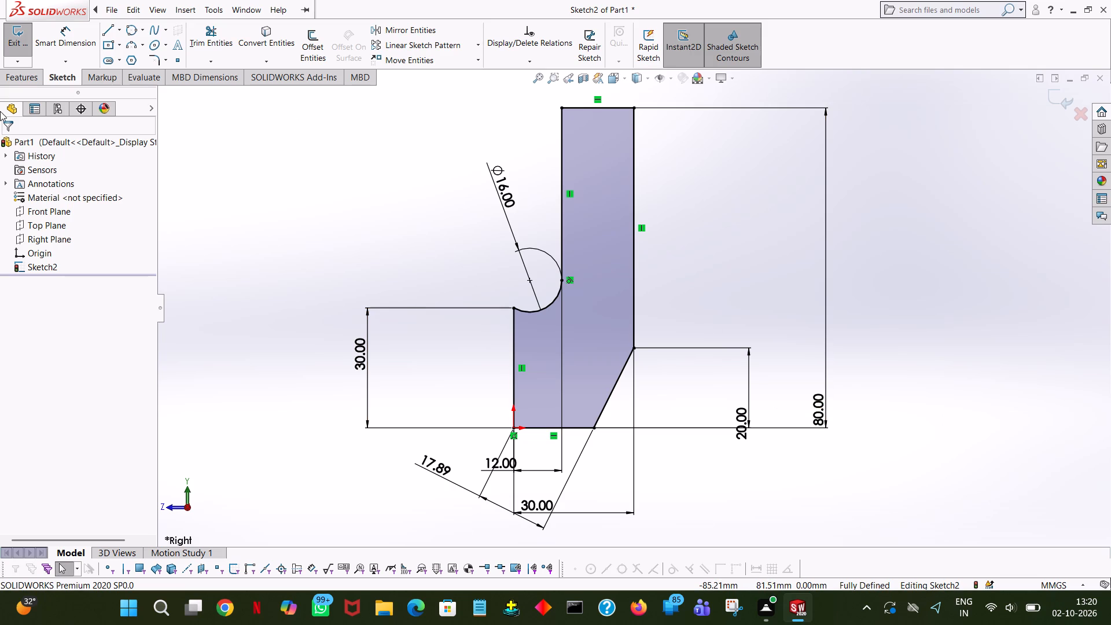
pyautogui.click(21, 76)
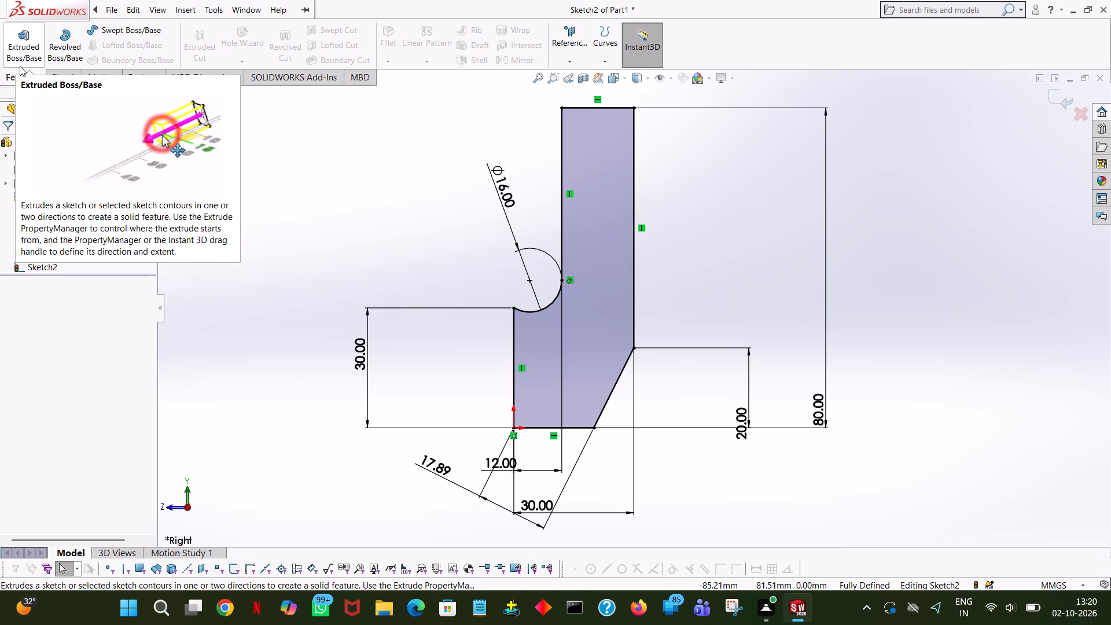
pyautogui.click(20, 66)
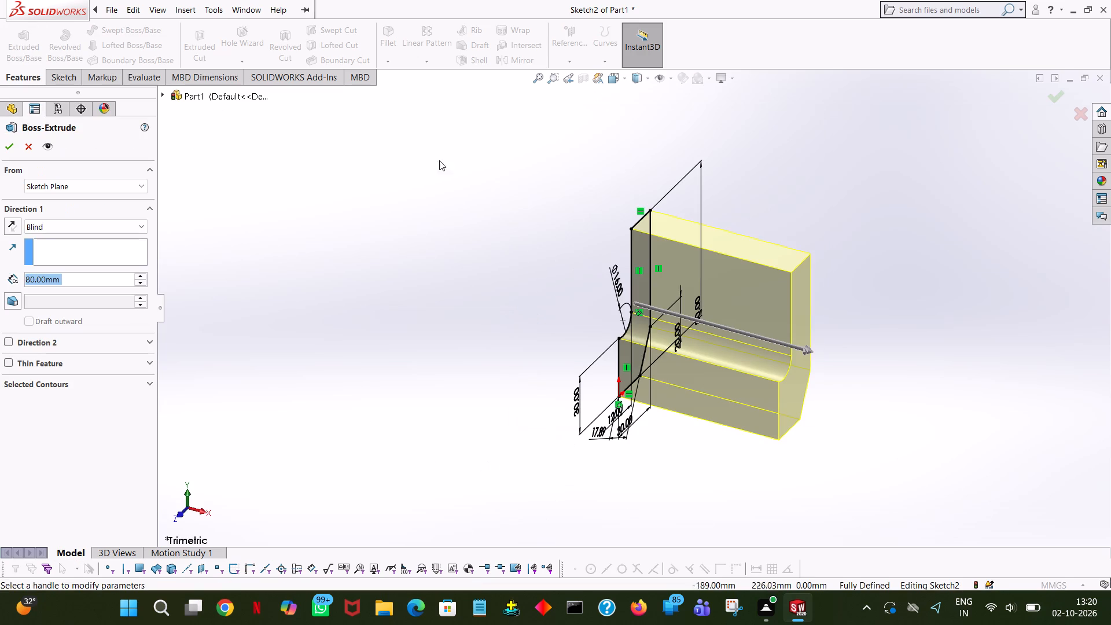
pyautogui.moveTo(1028, 394); pyautogui.dragTo(1103, 347, button='middle')
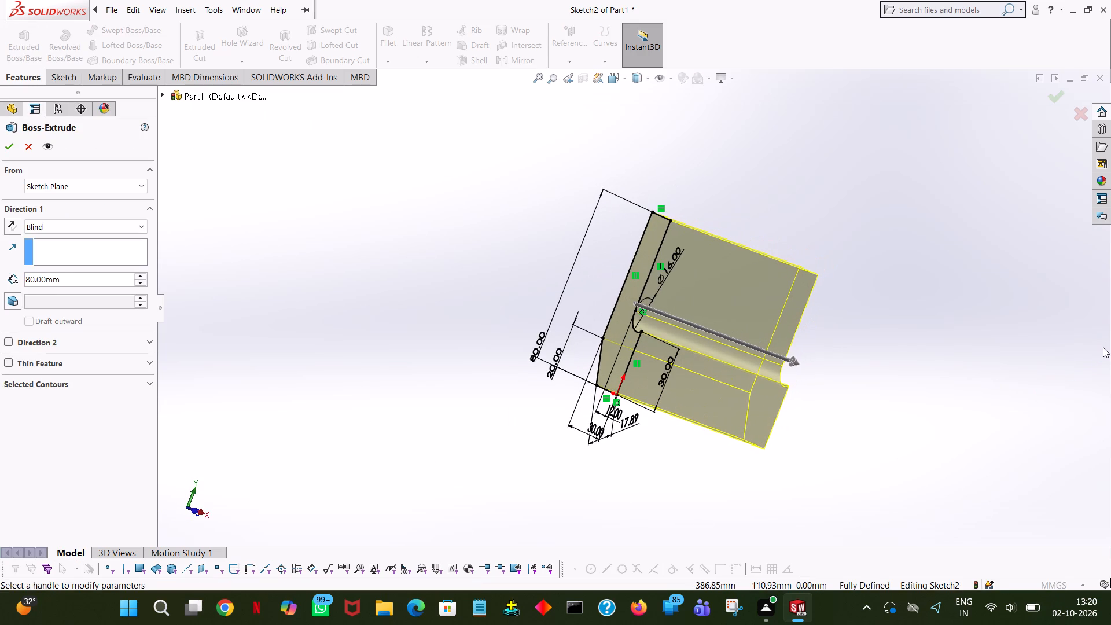
pyautogui.moveTo(856, 266); pyautogui.dragTo(546, 165, button='middle')
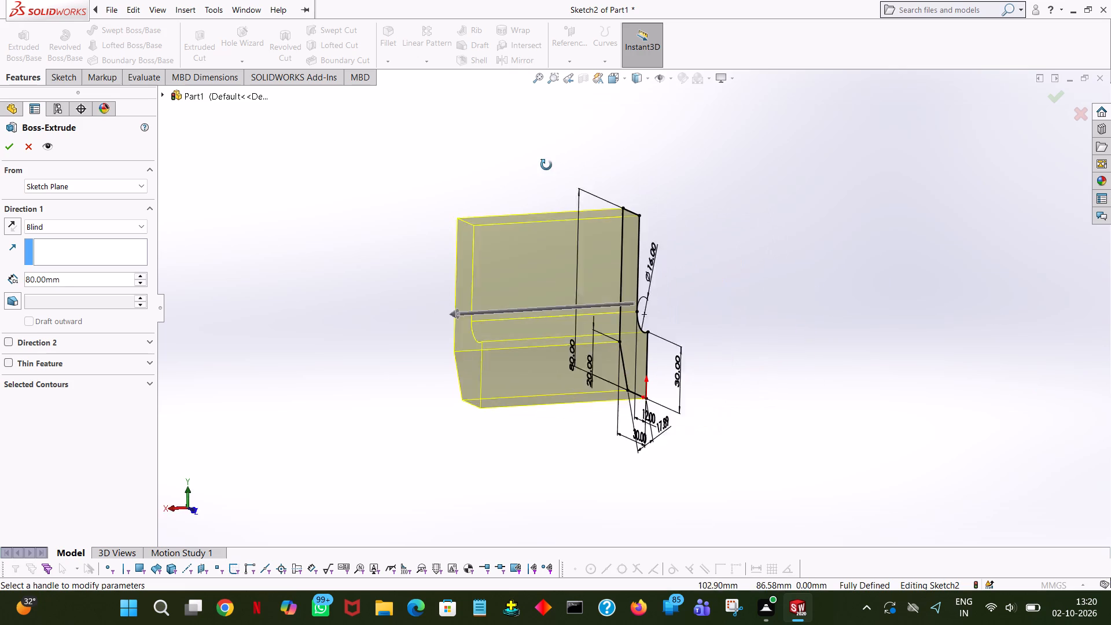
pyautogui.moveTo(546, 165); pyautogui.dragTo(632, 253, button='middle')
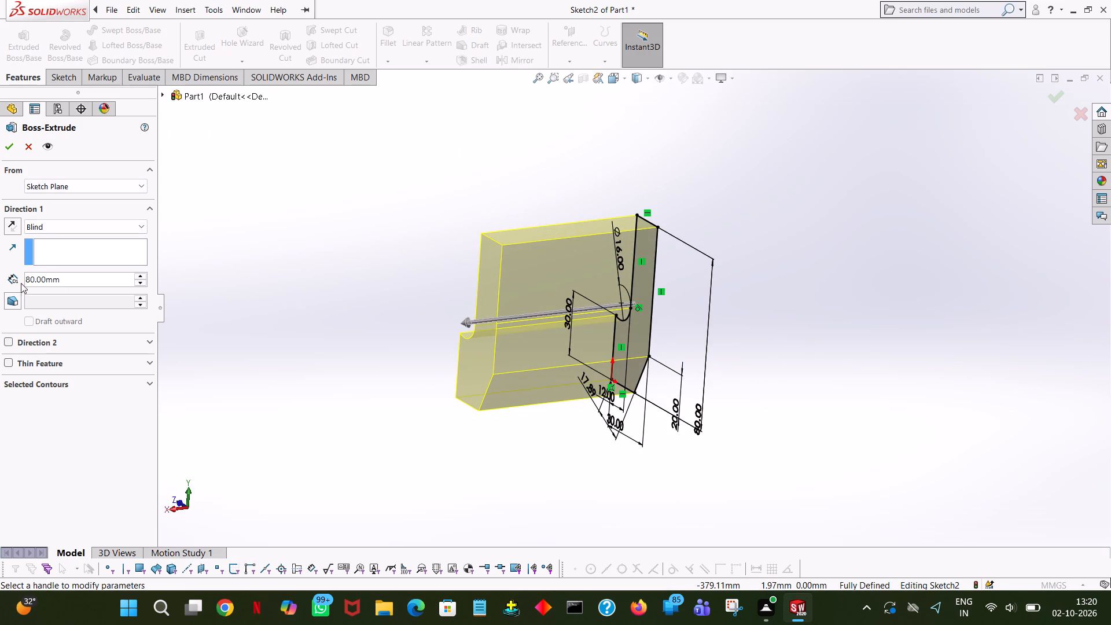
pyautogui.click(57, 227)
pyautogui.click(53, 286)
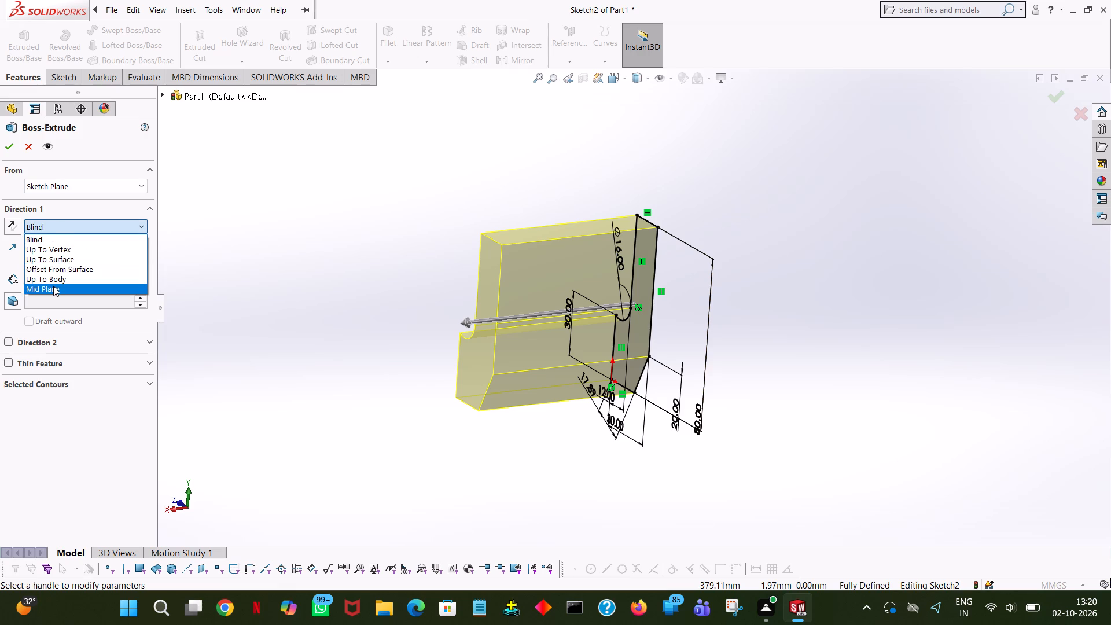
pyautogui.click(9, 143)
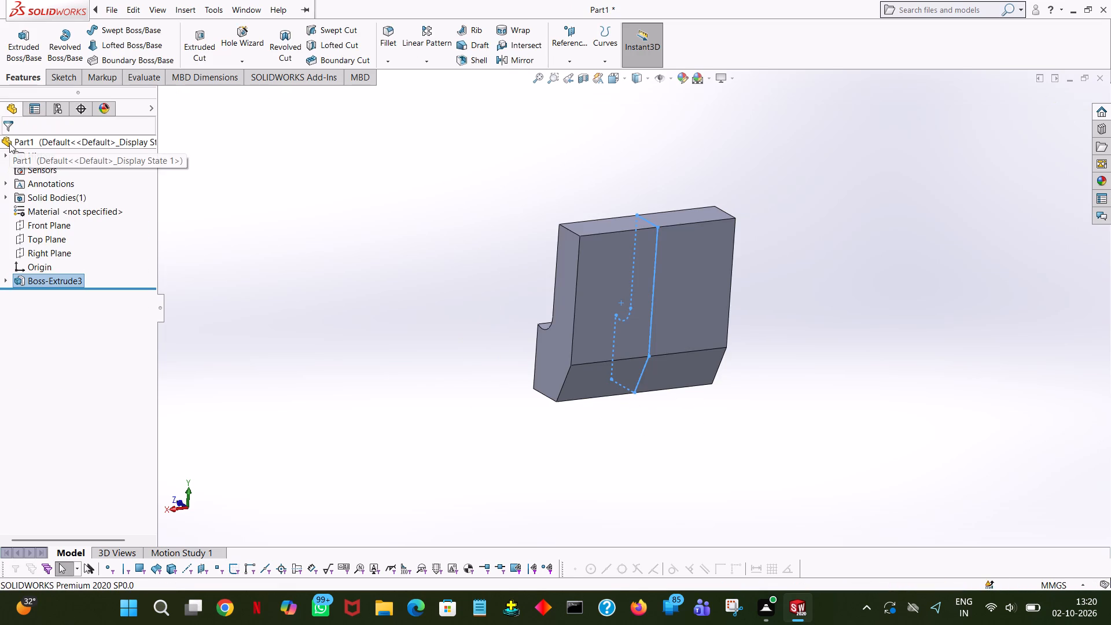
pyautogui.click(293, 258)
# Examine the extruded body from several sides, including its arc groove, top face and sloped face.
pyautogui.moveTo(852, 397); pyautogui.dragTo(885, 383, button='middle')
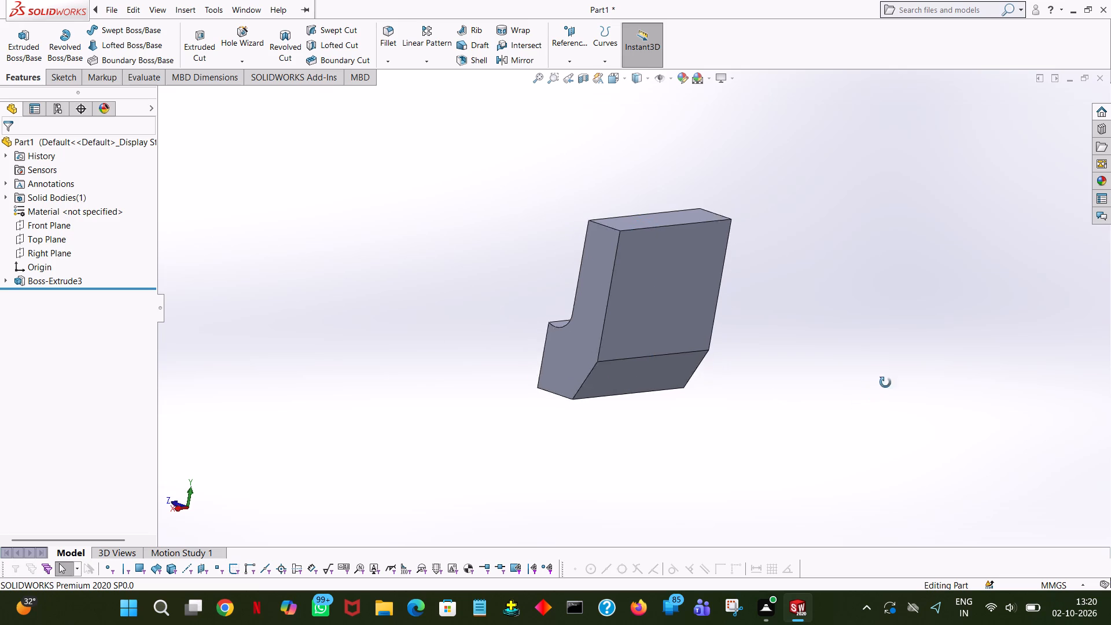
pyautogui.moveTo(885, 383); pyautogui.dragTo(929, 341, button='middle')
pyautogui.moveTo(933, 349); pyautogui.dragTo(930, 388, button='middle')
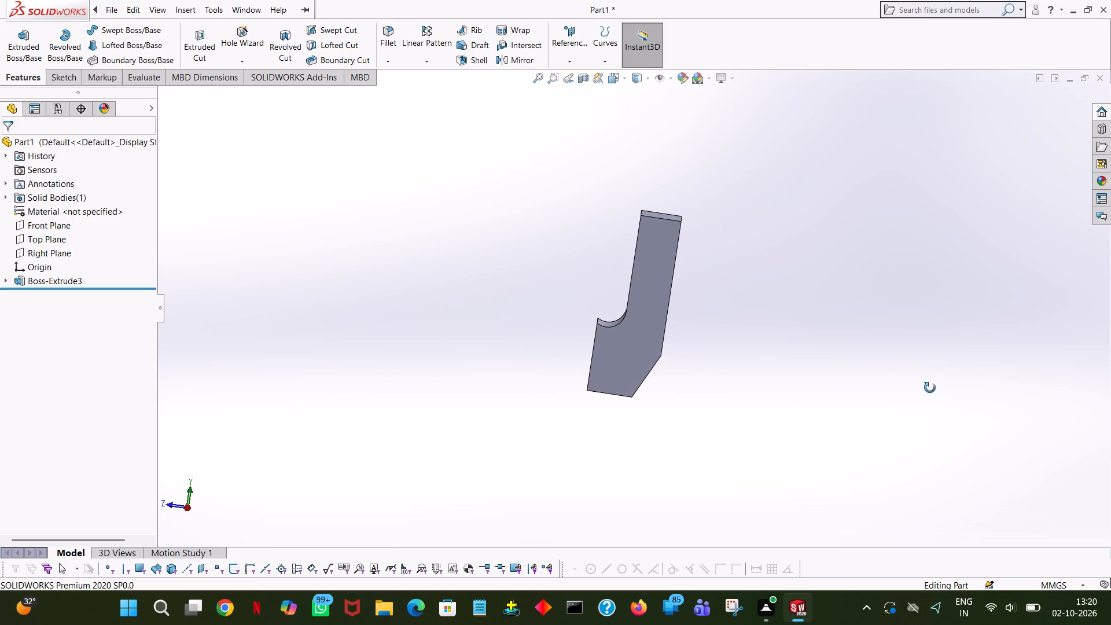
pyautogui.moveTo(930, 388); pyautogui.dragTo(932, 384, button='middle')
pyautogui.moveTo(934, 387); pyautogui.dragTo(935, 432, button='middle')
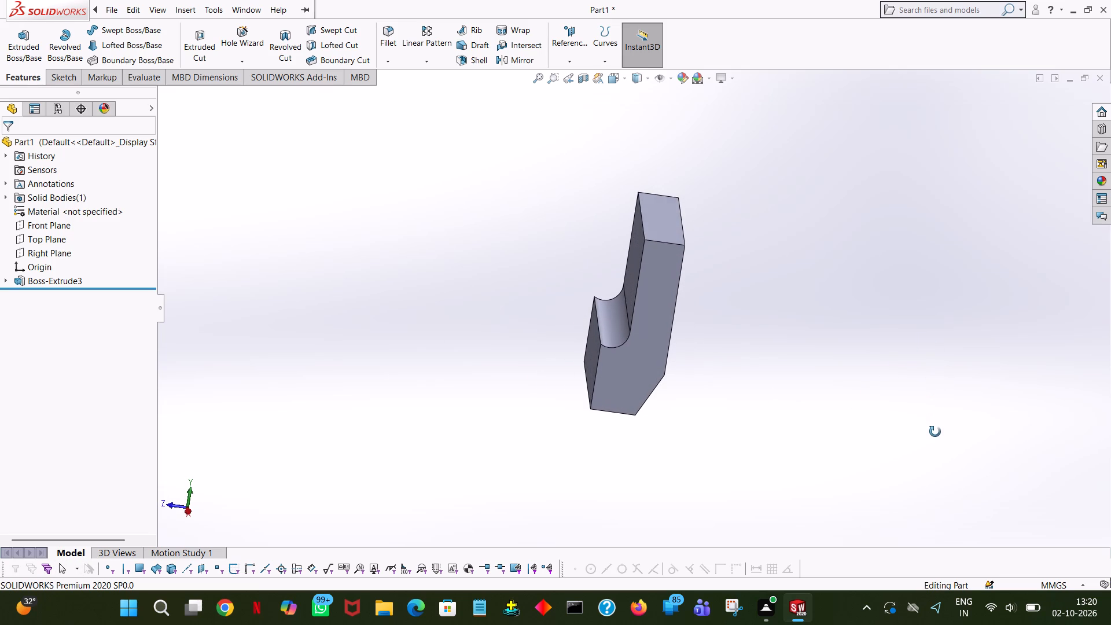
pyautogui.moveTo(935, 432); pyautogui.dragTo(929, 452, button='middle')
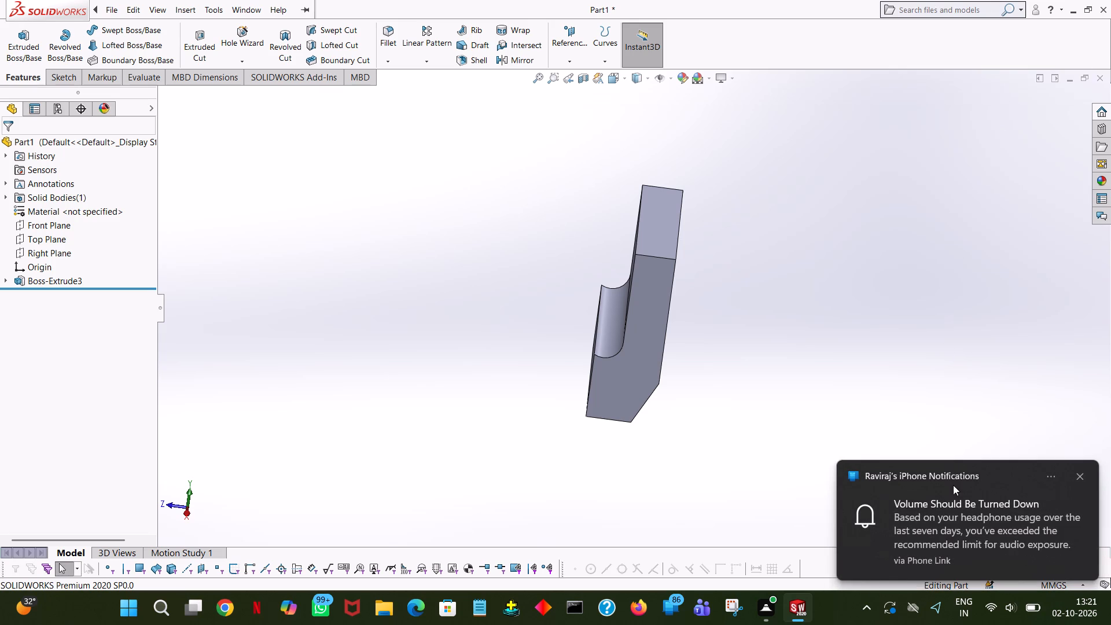
pyautogui.click(1081, 480)
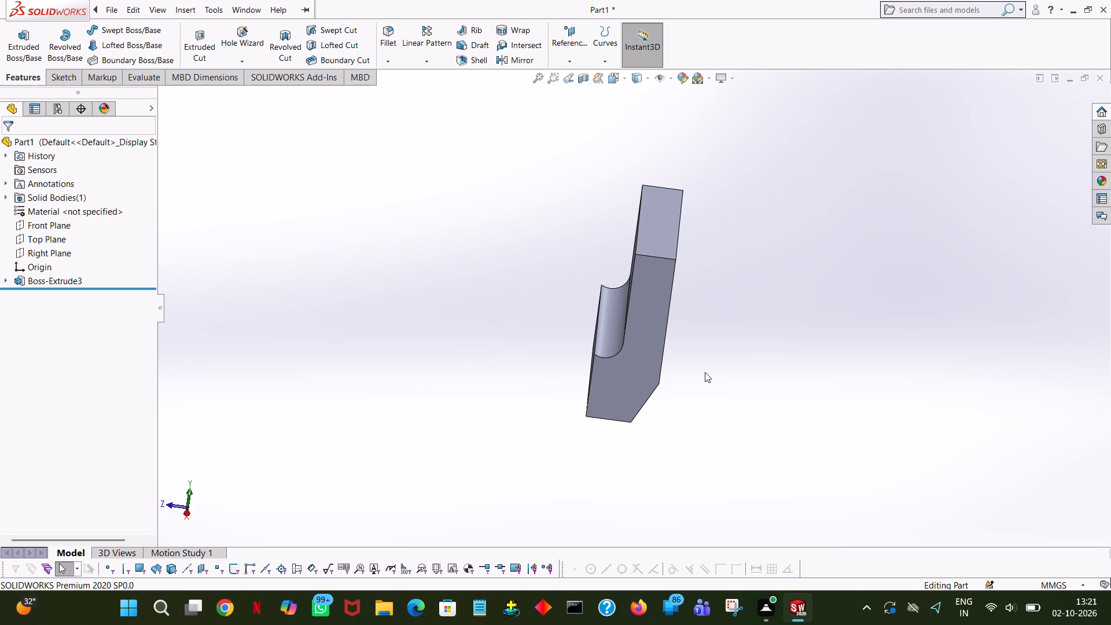
pyautogui.moveTo(705, 372); pyautogui.dragTo(682, 290, button='middle')
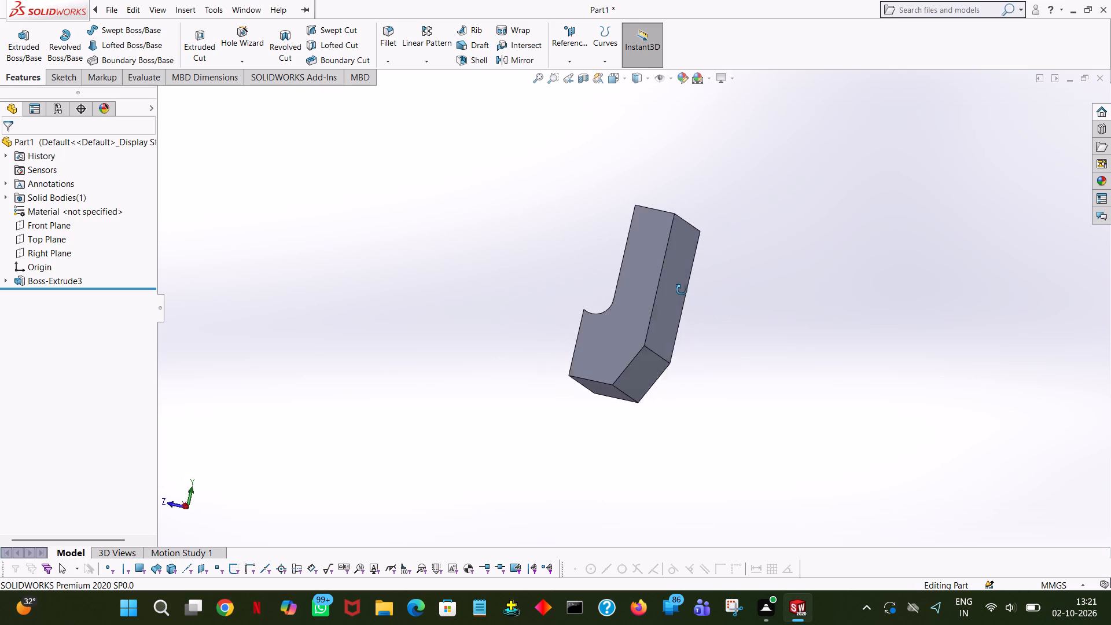
pyautogui.moveTo(682, 290); pyautogui.dragTo(256, 381, button='middle')
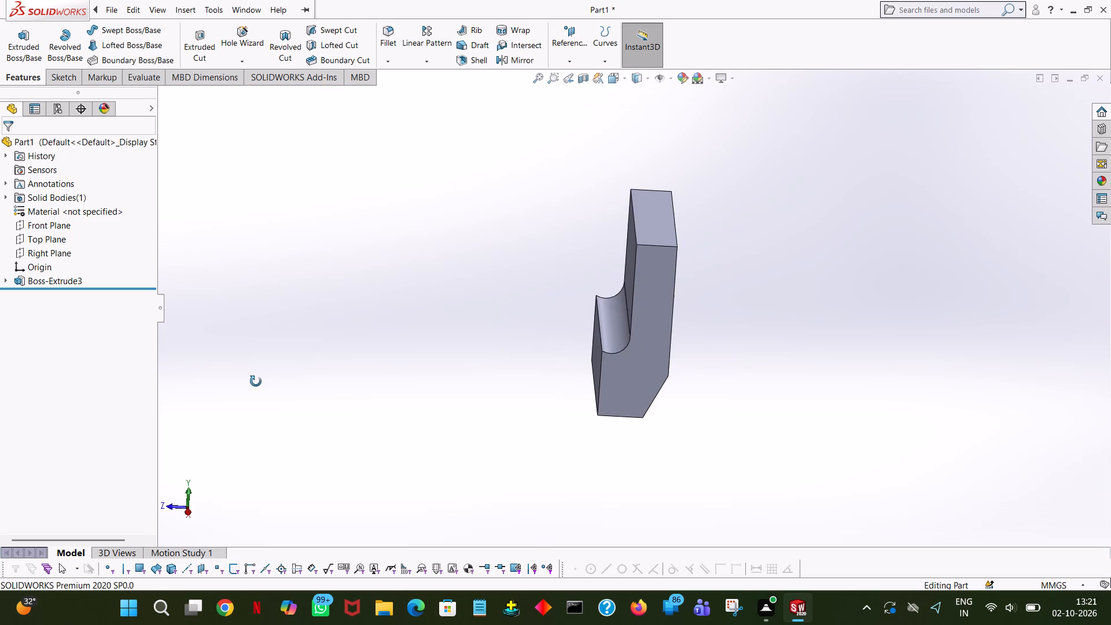
pyautogui.moveTo(256, 381); pyautogui.dragTo(271, 326, button='middle')
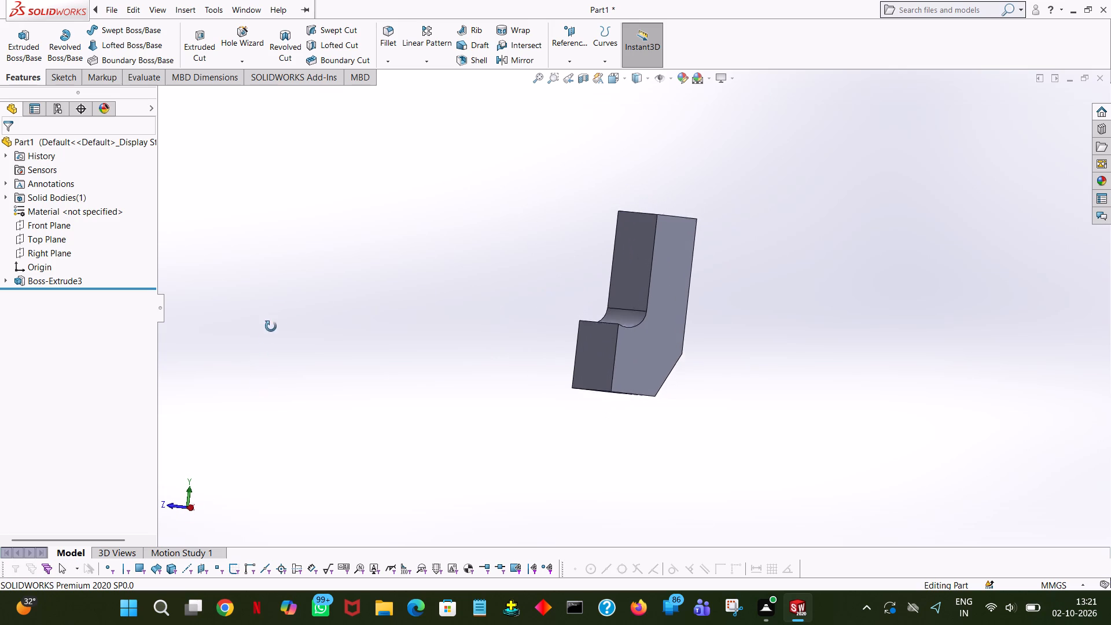
pyautogui.moveTo(271, 326); pyautogui.dragTo(274, 304, button='middle')
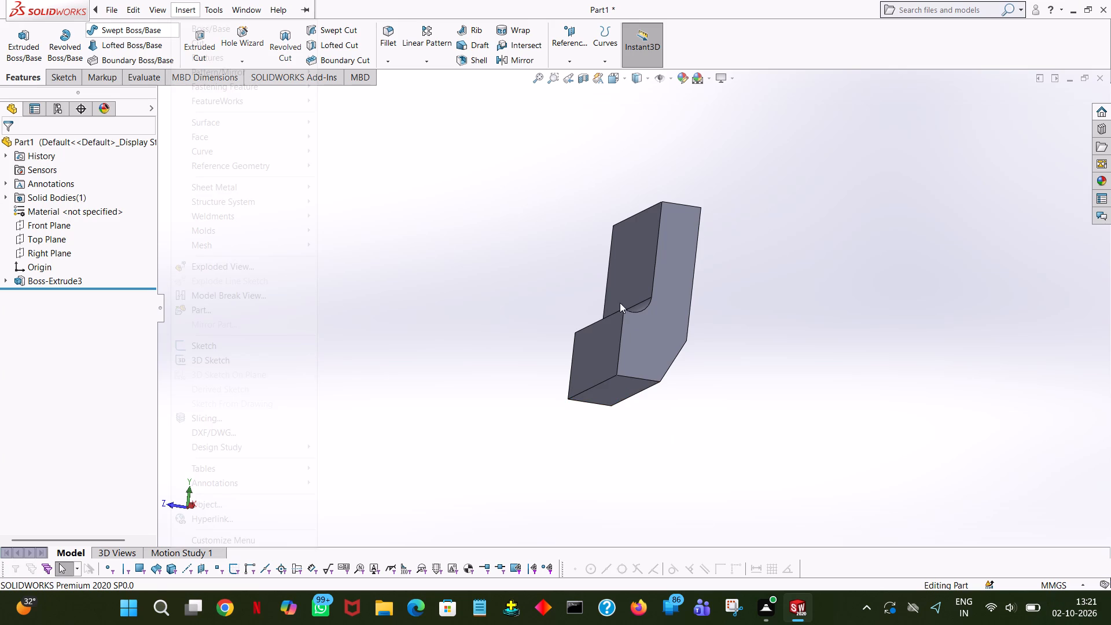
pyautogui.click(468, 230)
pyautogui.moveTo(468, 251); pyautogui.dragTo(428, 334, button='middle')
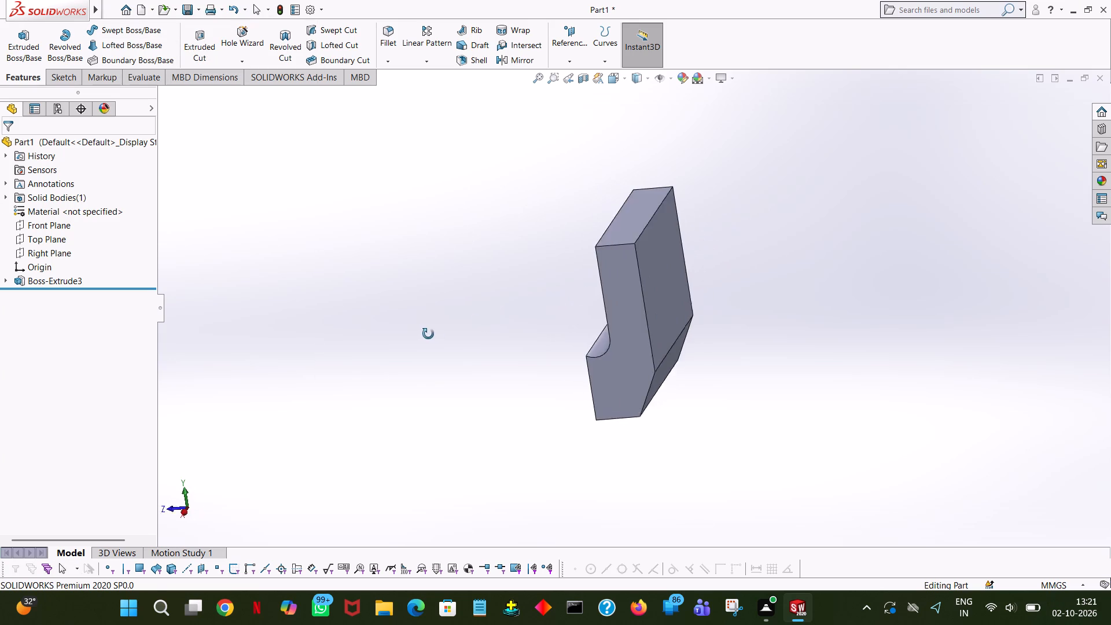
pyautogui.moveTo(428, 334); pyautogui.dragTo(424, 329, button='middle')
pyautogui.moveTo(443, 308); pyautogui.dragTo(457, 282, button='middle')
pyautogui.moveTo(459, 280); pyautogui.dragTo(468, 247, button='middle')
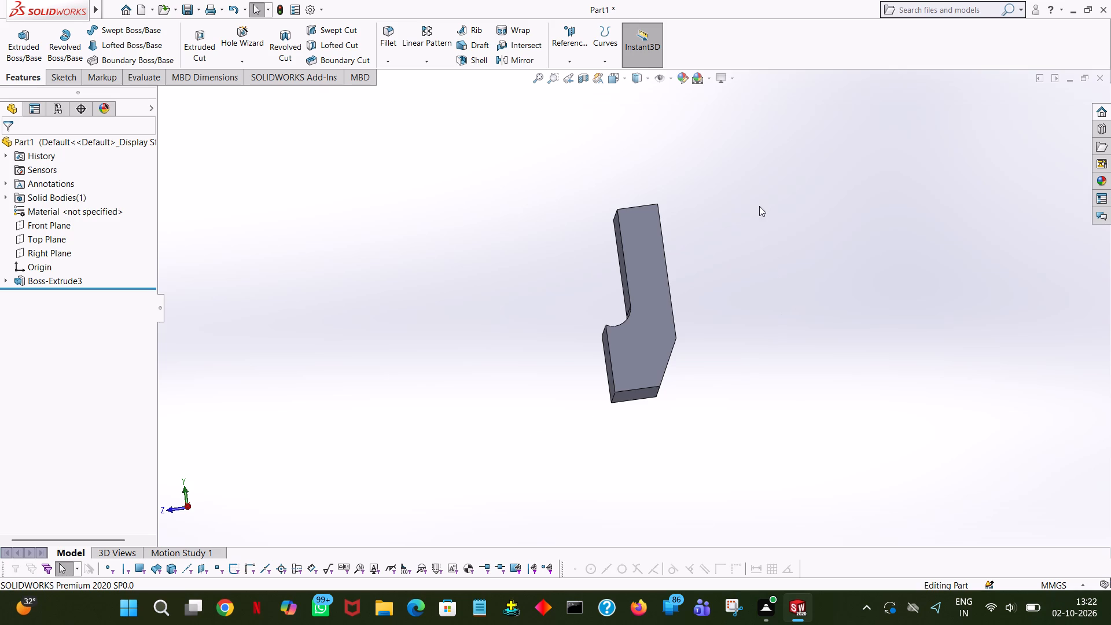
pyautogui.moveTo(751, 125); pyautogui.dragTo(772, 192, button='middle')
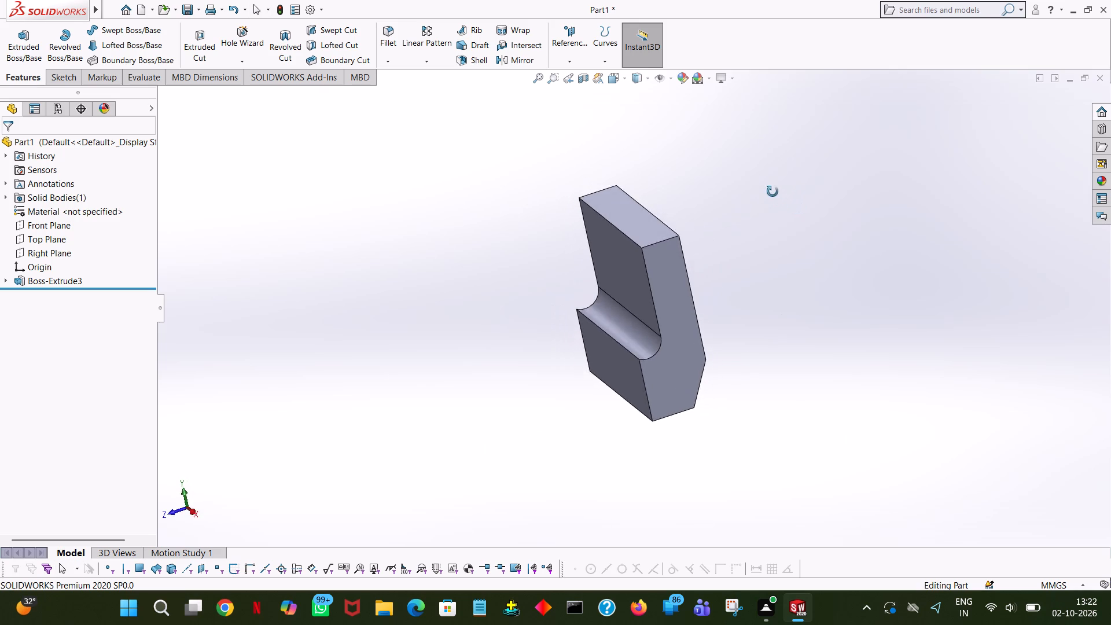
pyautogui.moveTo(772, 192); pyautogui.dragTo(761, 279, button='middle')
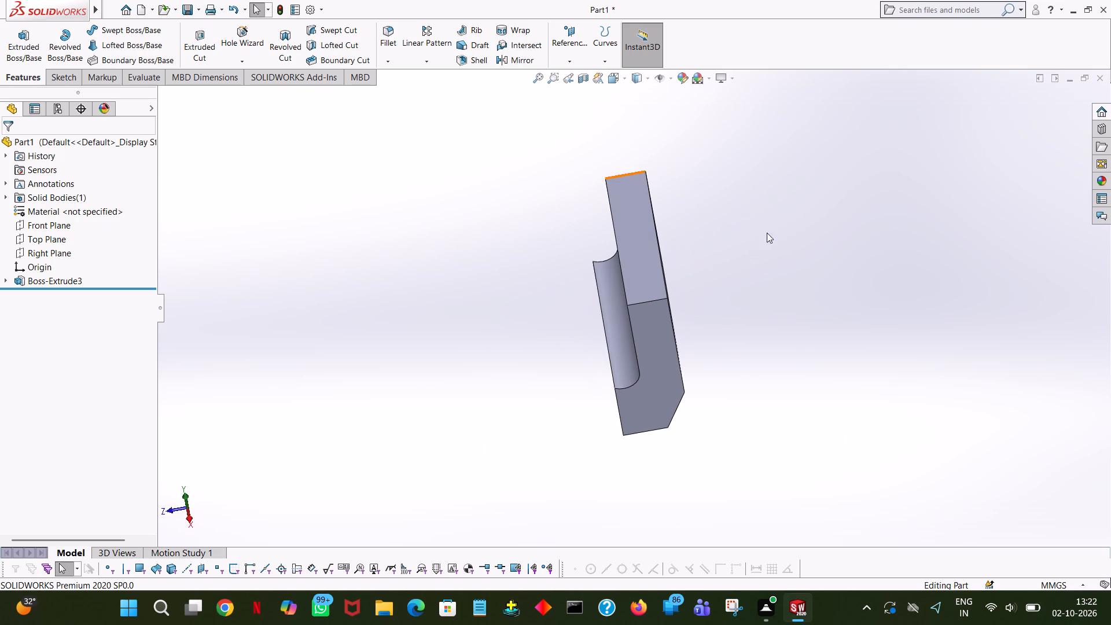
# Start an Extruded Cut with a new sketch on the flat top face of the extruded body.
pyautogui.click(191, 34)
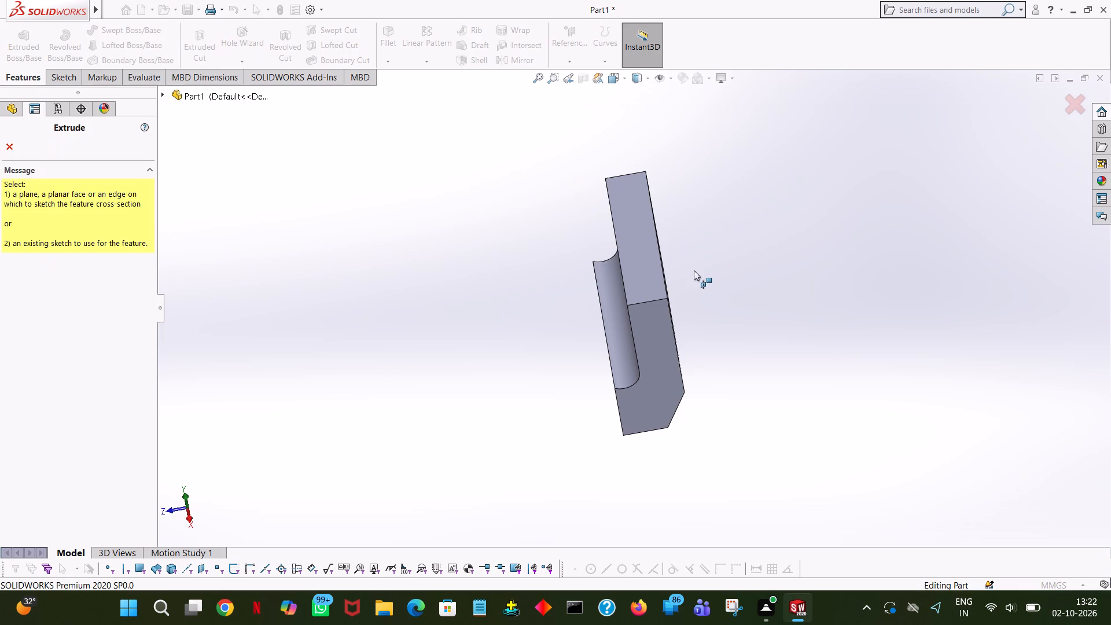
pyautogui.click(651, 265)
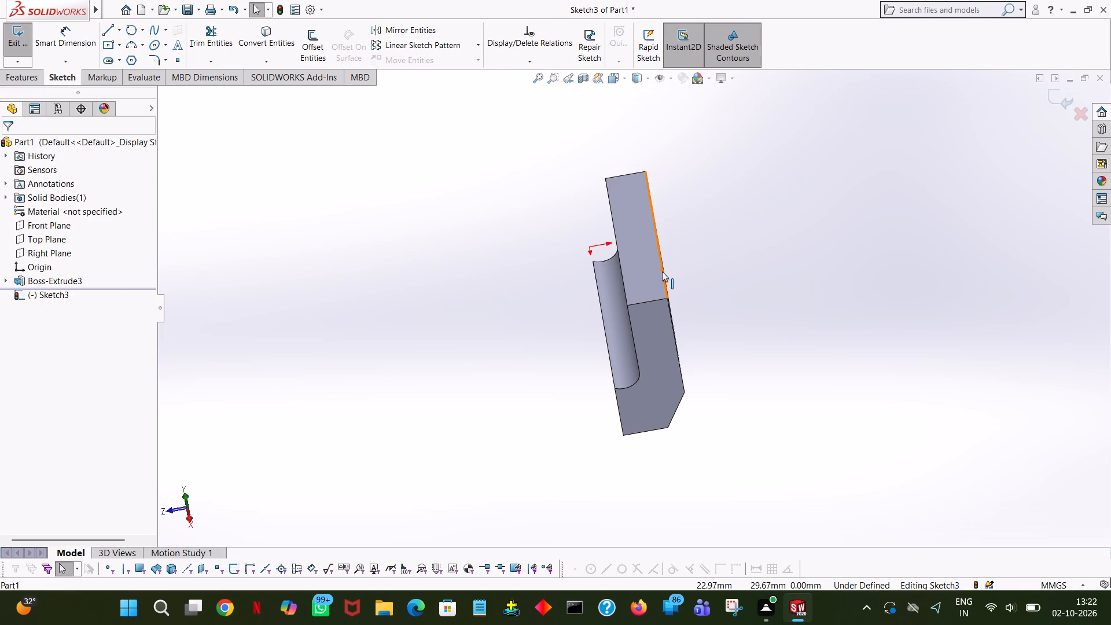
pyautogui.press('space')
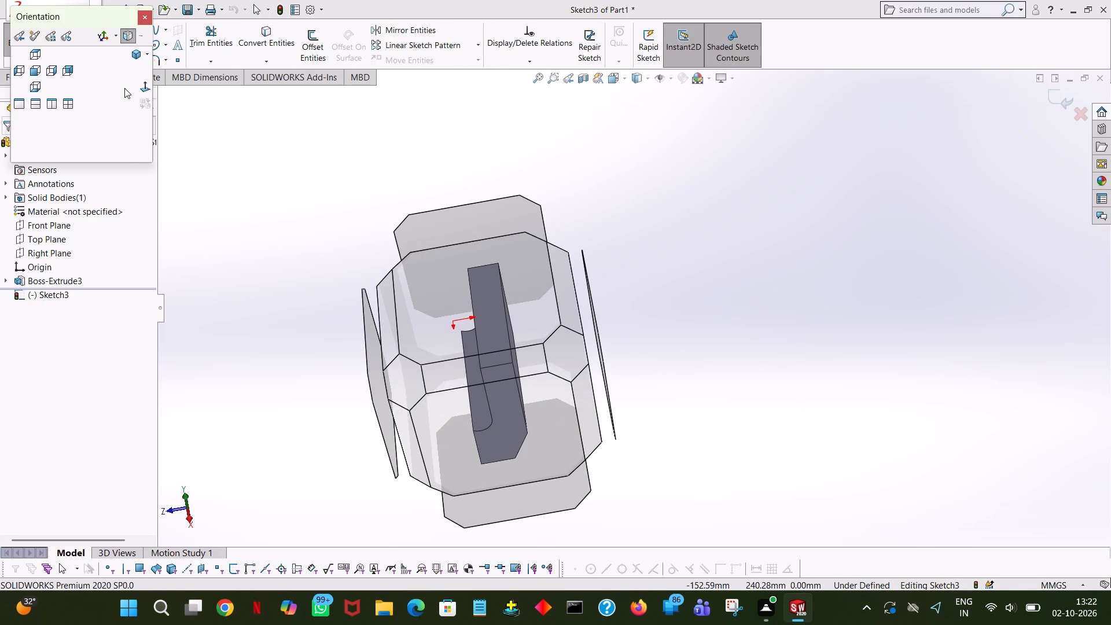
pyautogui.click(142, 89)
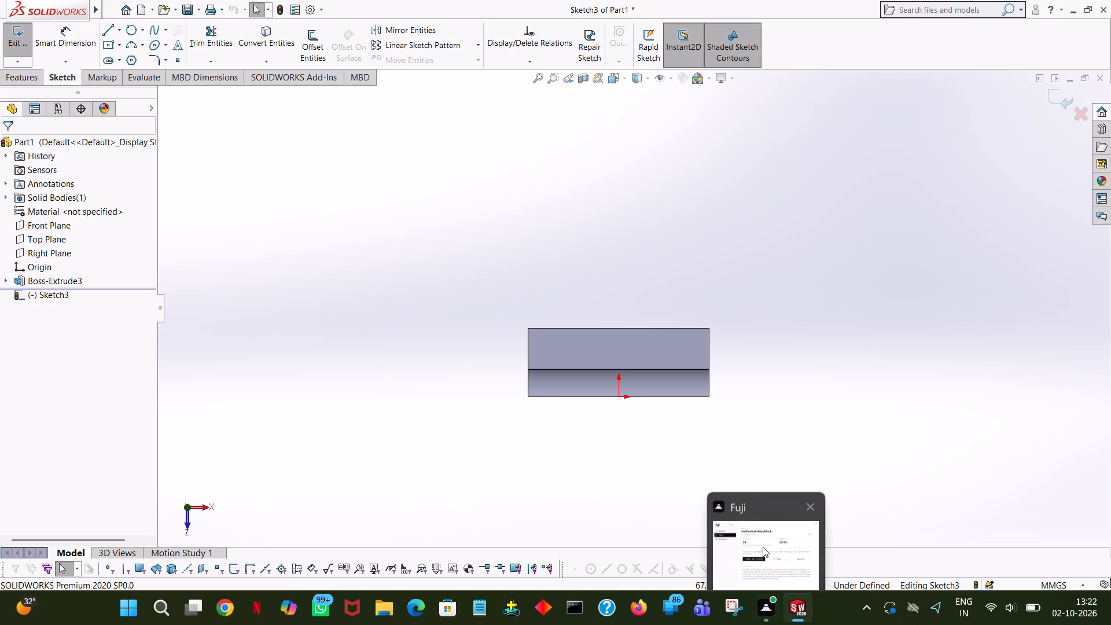
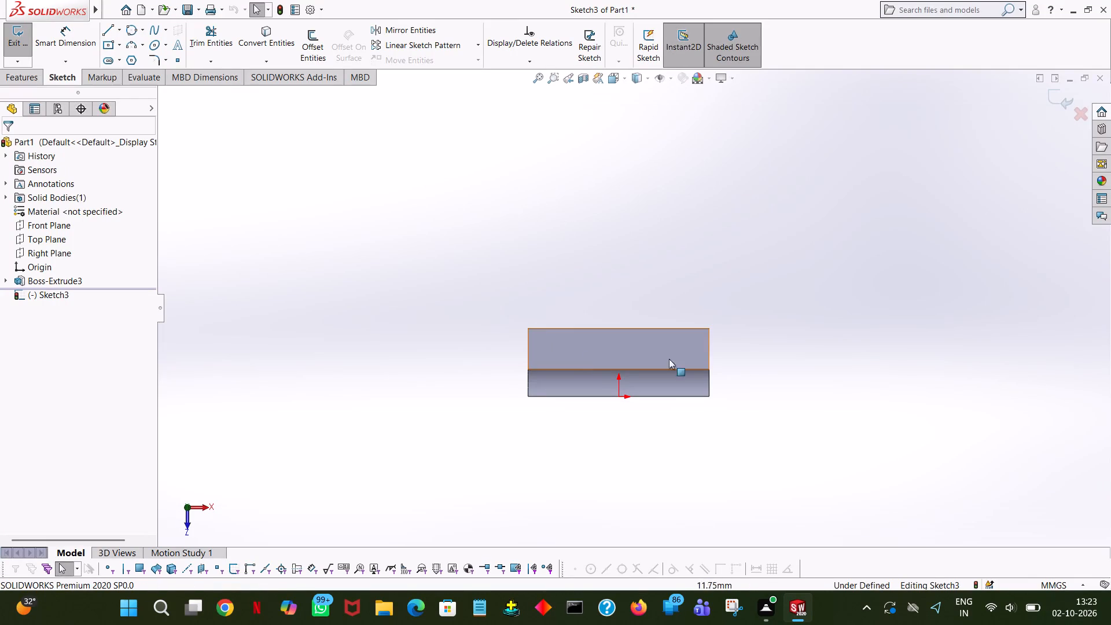
# Examine the extruded body around the top-face sketch plane from several sides, including its arc groove and sloped face.
pyautogui.moveTo(755, 369); pyautogui.dragTo(745, 373, button='middle')
pyautogui.moveTo(745, 373); pyautogui.dragTo(757, 367, button='middle')
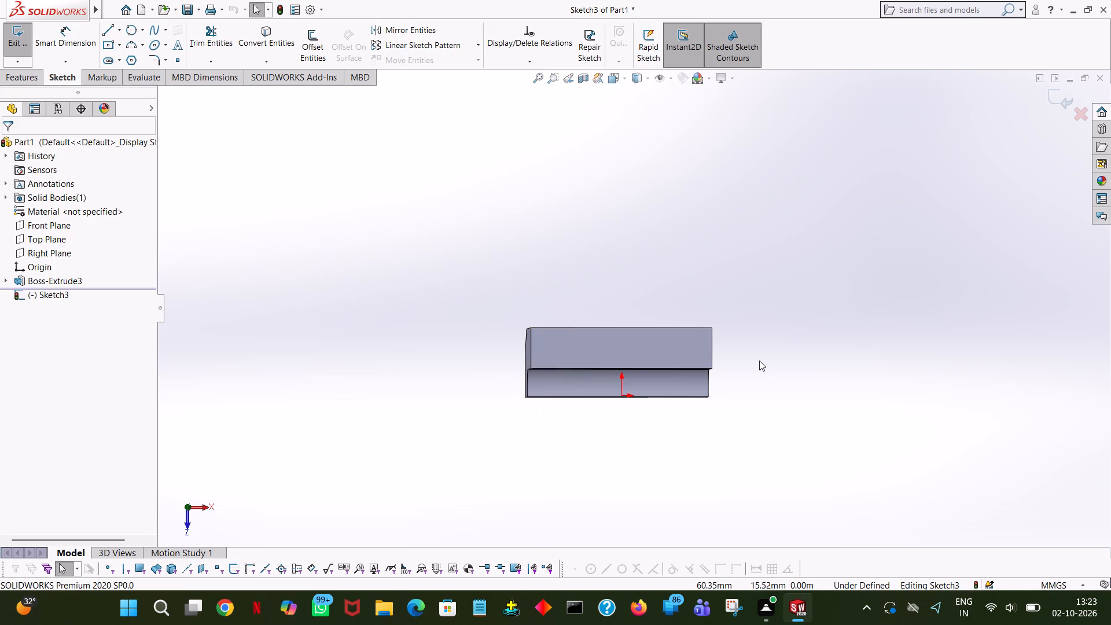
pyautogui.click(624, 74)
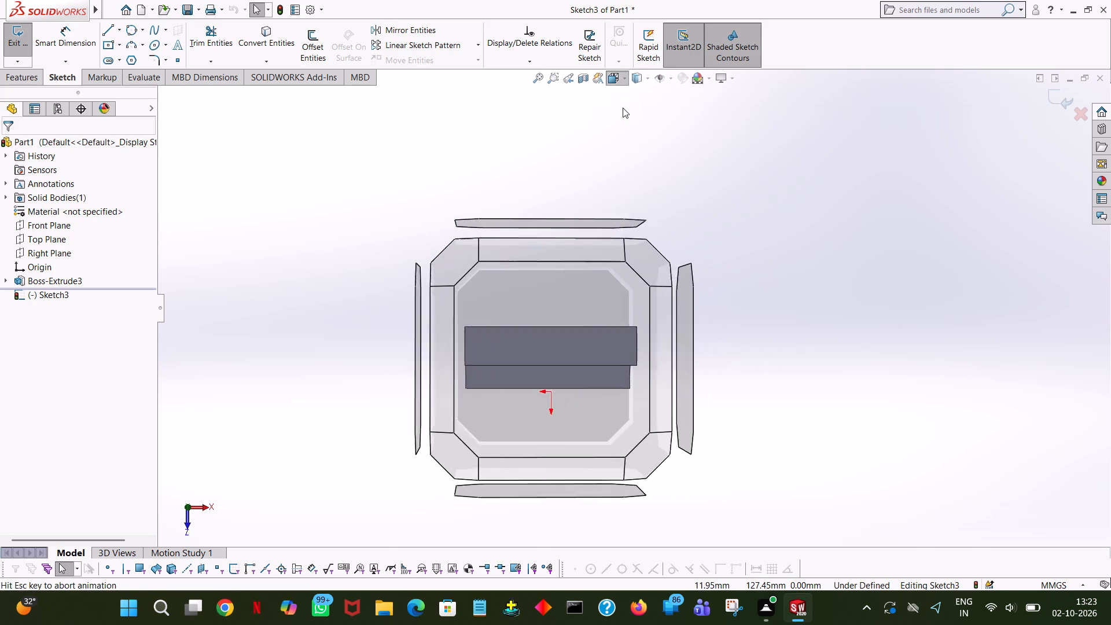
pyautogui.click(679, 146)
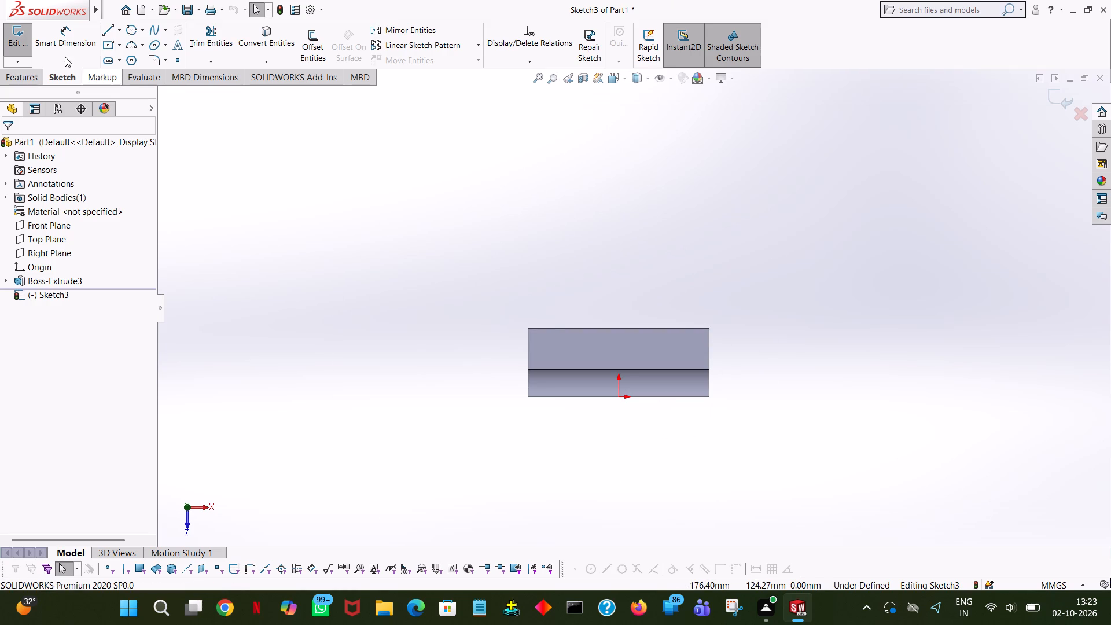
pyautogui.moveTo(564, 253); pyautogui.dragTo(586, 183, button='middle')
pyautogui.moveTo(629, 319); pyautogui.dragTo(628, 223, button='middle')
pyautogui.click(565, 267)
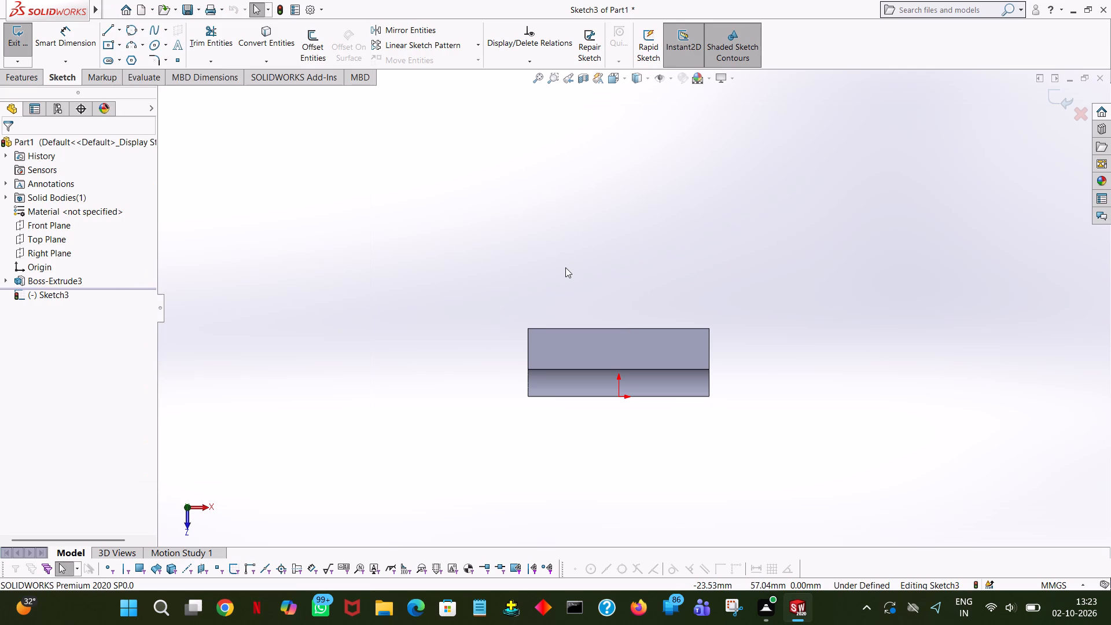
pyautogui.moveTo(565, 267); pyautogui.dragTo(597, 216, button='middle')
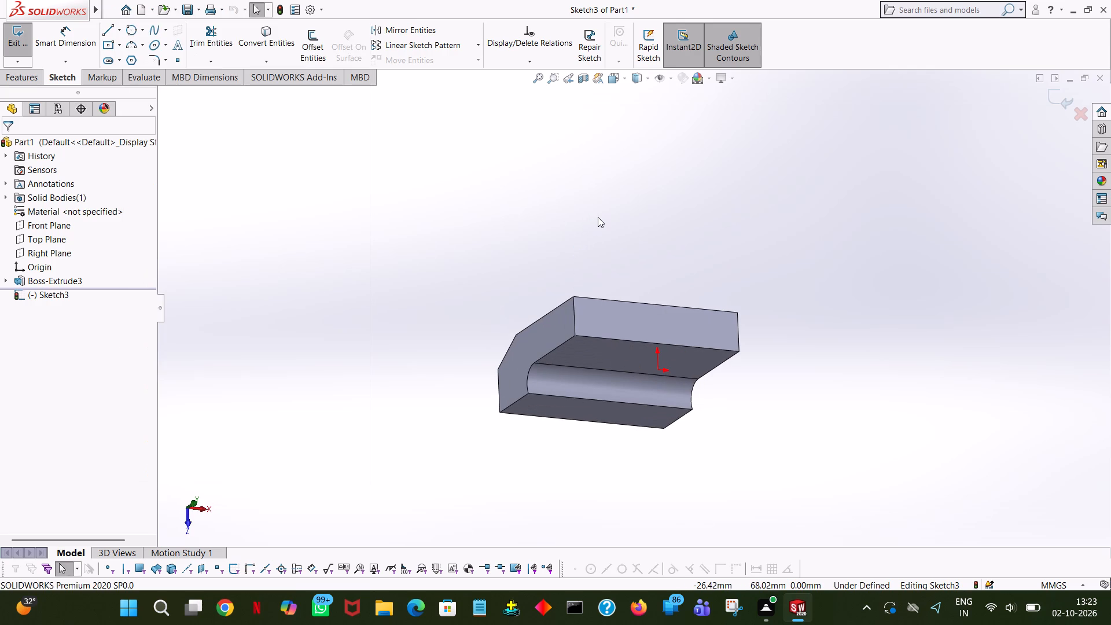
pyautogui.hotkey('ctrl', '7')
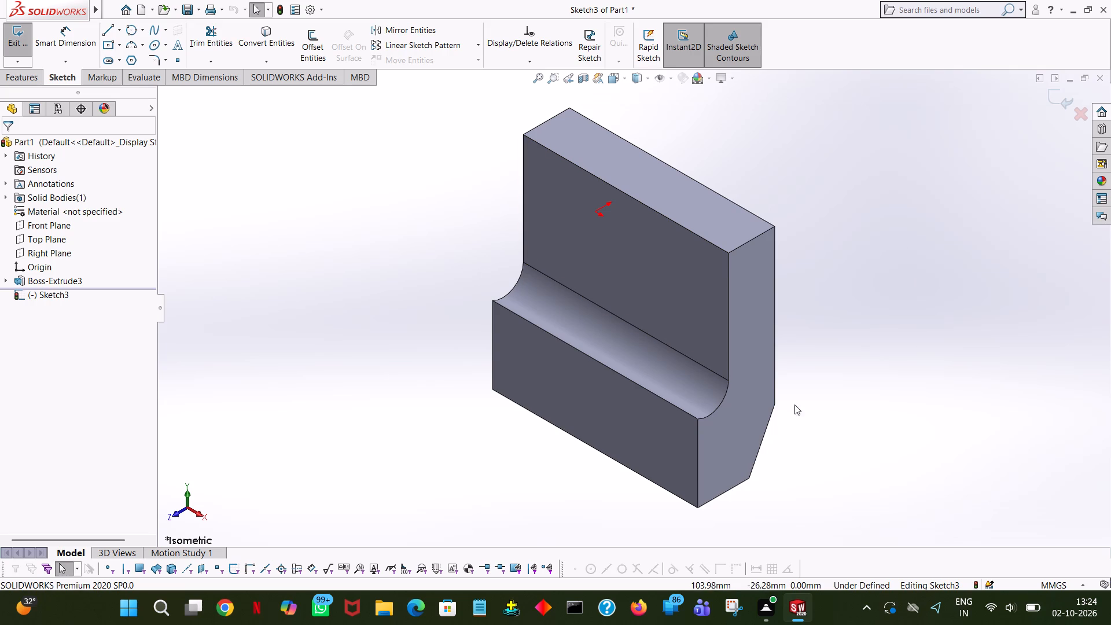
pyautogui.moveTo(827, 391); pyautogui.dragTo(757, 399, button='middle')
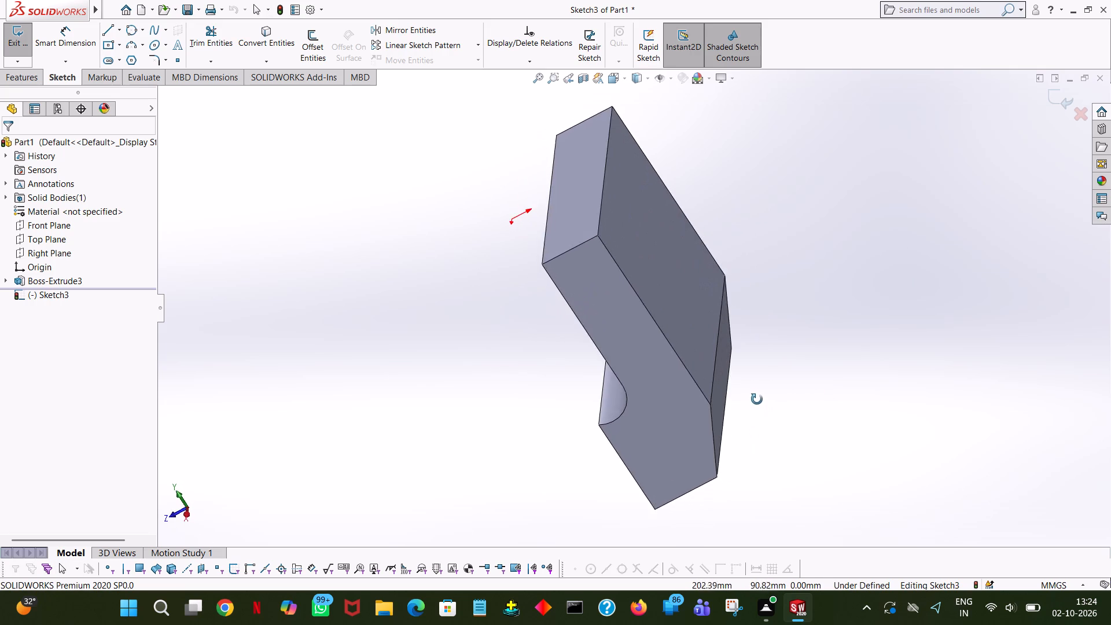
pyautogui.moveTo(757, 399); pyautogui.dragTo(782, 457, button='middle')
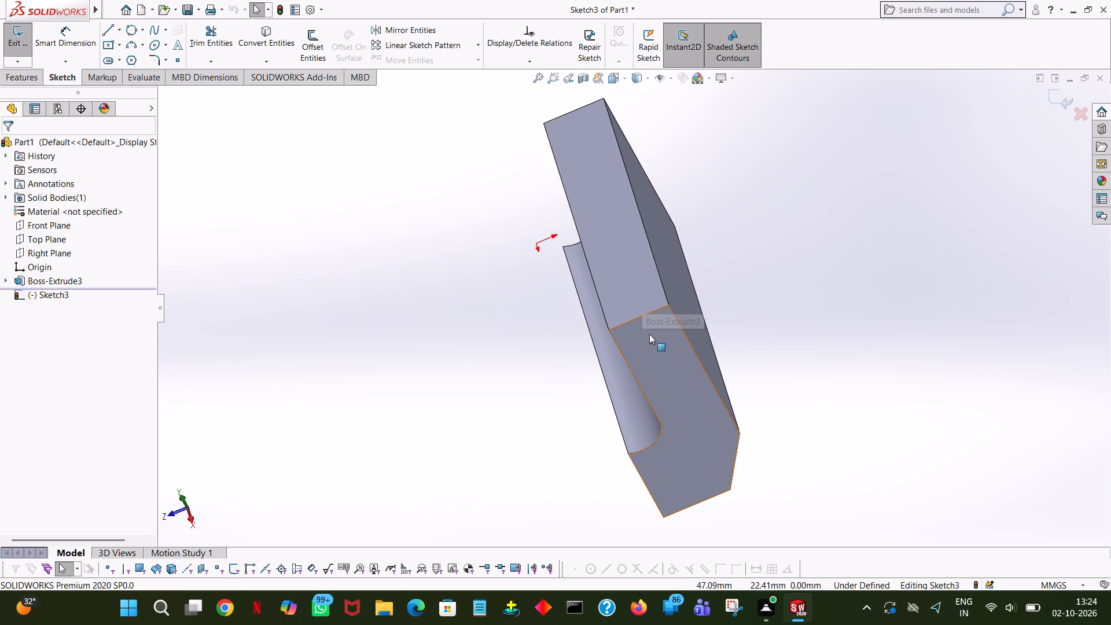
pyautogui.moveTo(711, 234); pyautogui.dragTo(709, 226, button='middle')
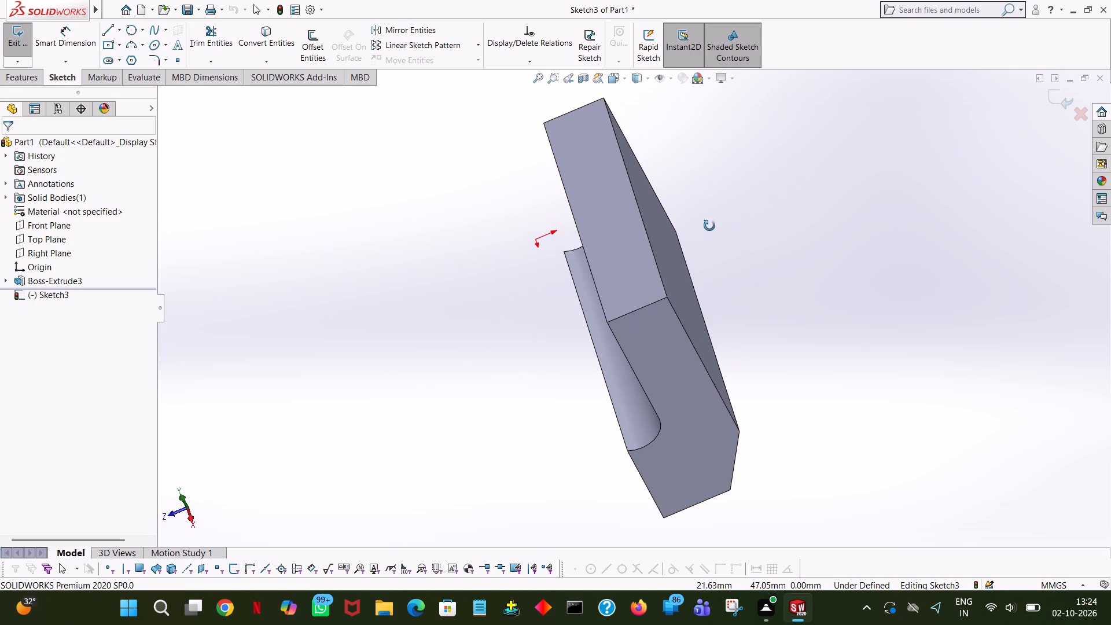
pyautogui.moveTo(709, 226); pyautogui.dragTo(736, 303, button='middle')
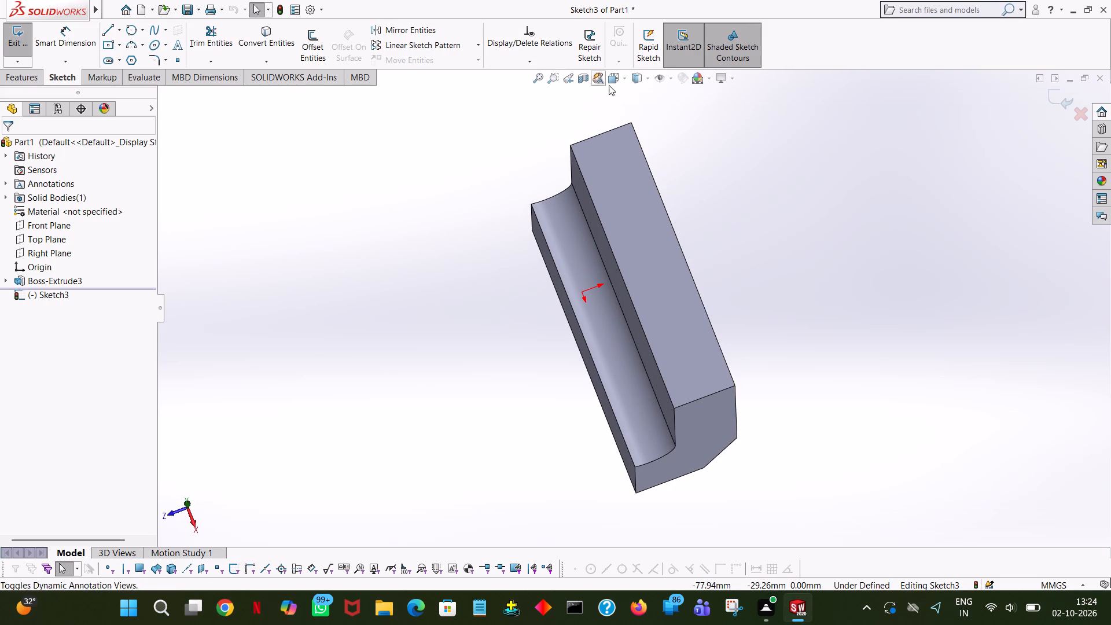
# Sketch connected lines on the top face: the full 80 mm rear edge, one short end edge, and 70 mm along the groove-side edge.
pyautogui.click(627, 78)
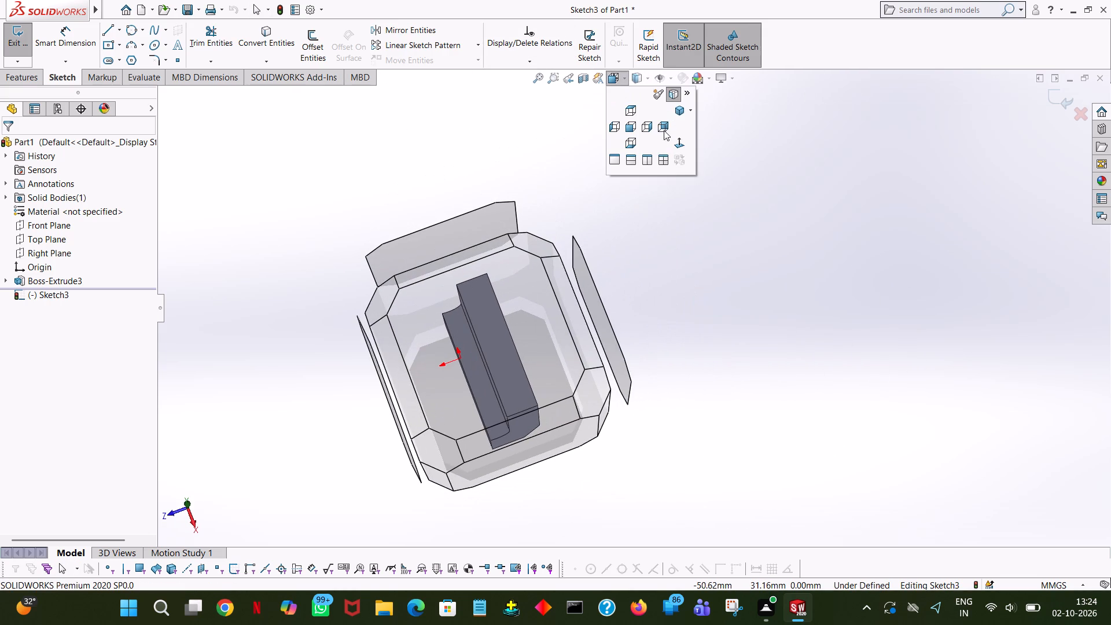
pyautogui.click(676, 144)
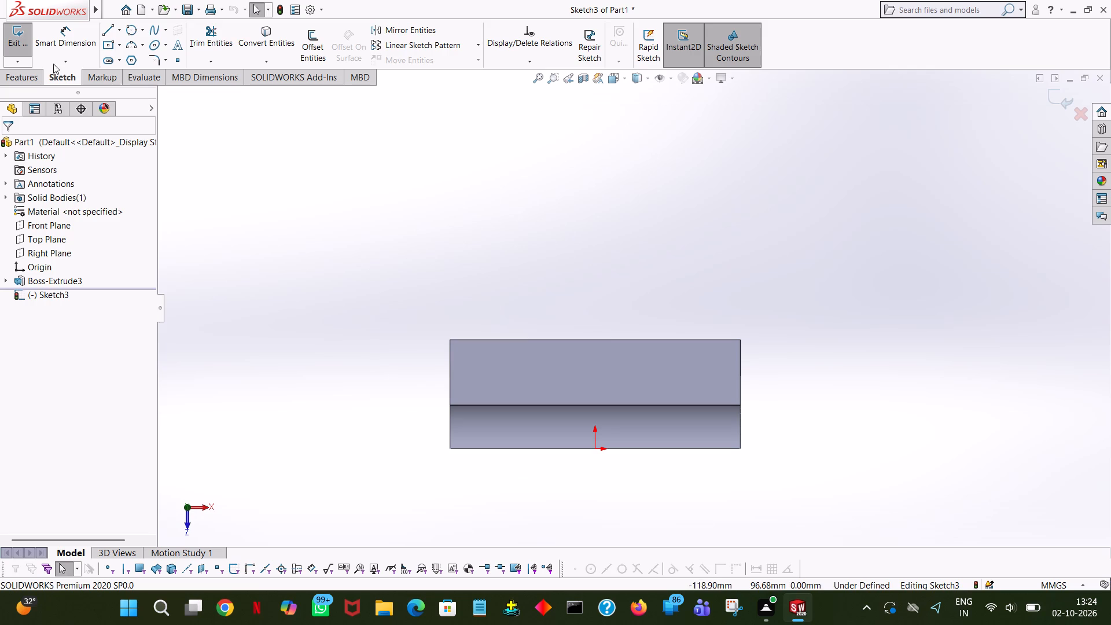
pyautogui.click(102, 28)
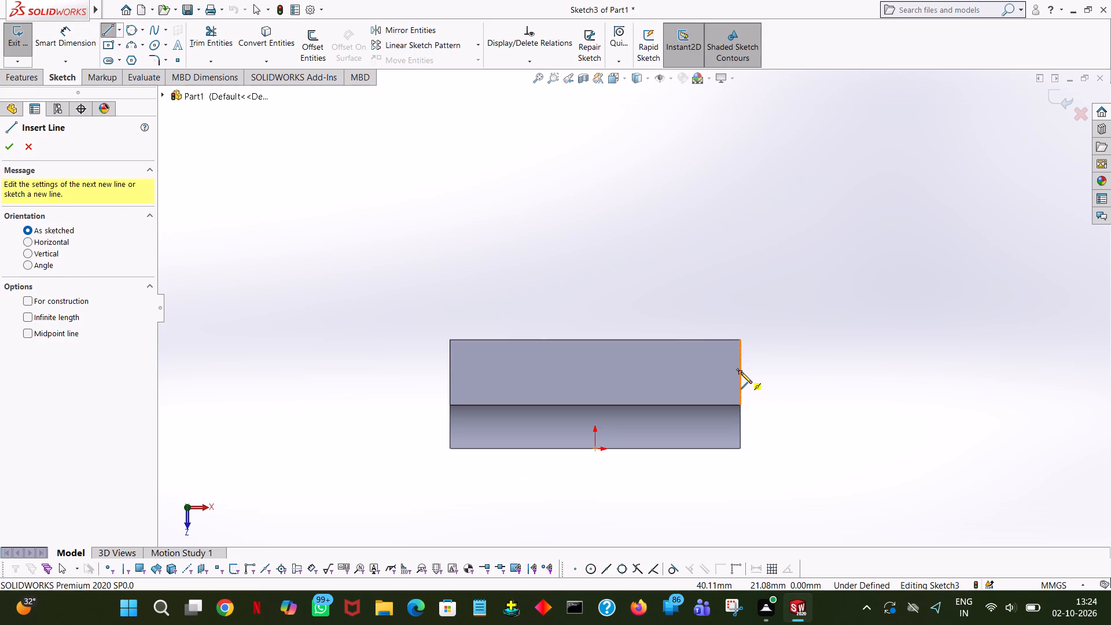
pyautogui.click(741, 340)
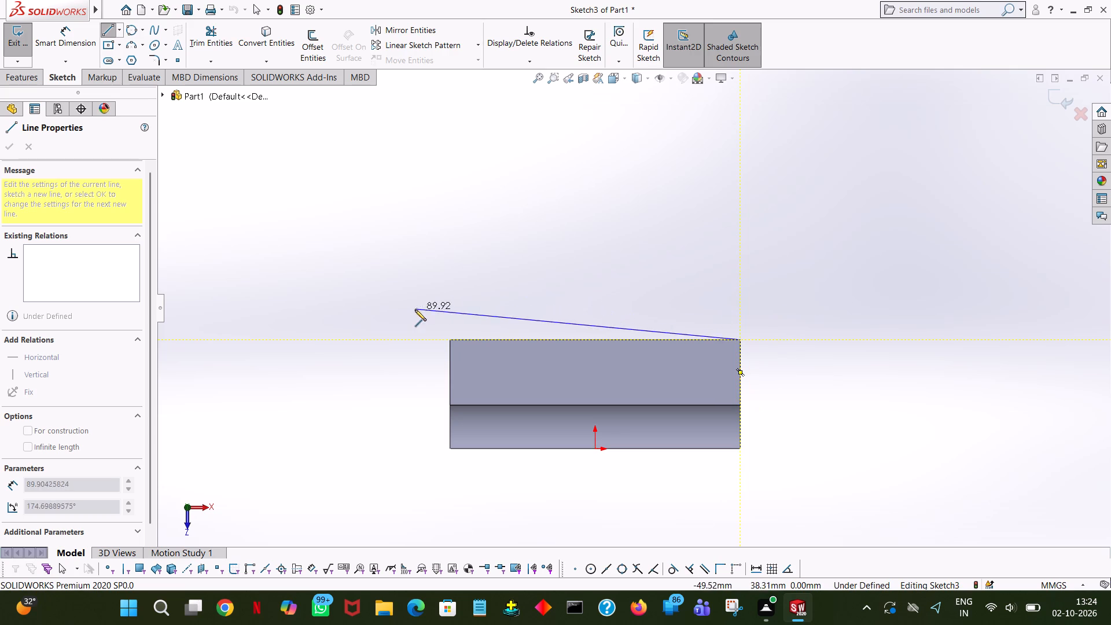
pyautogui.click(450, 339)
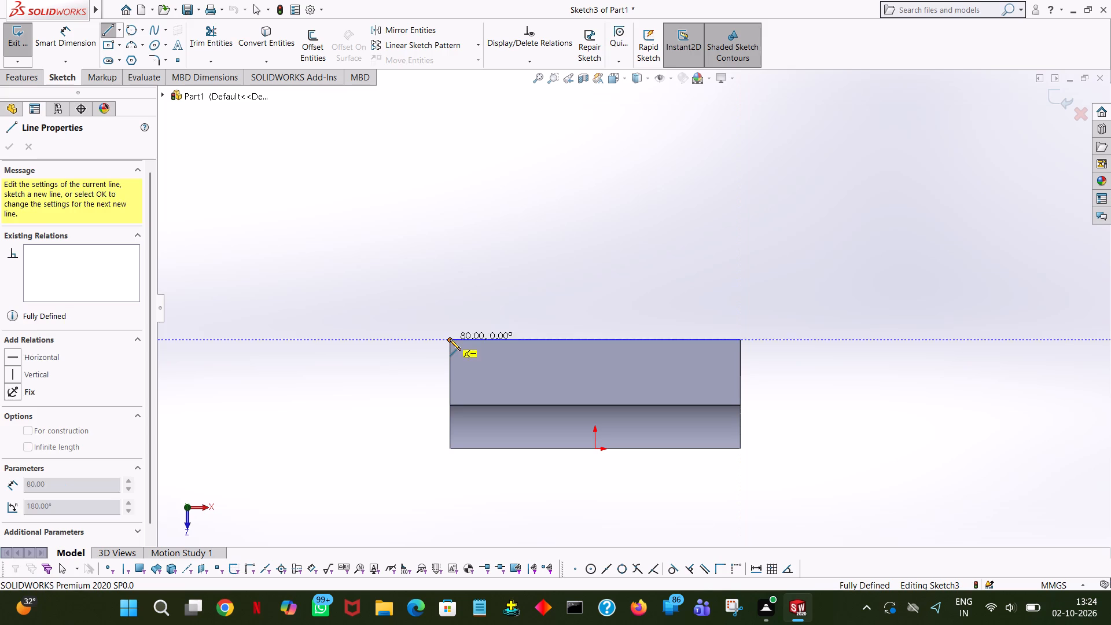
pyautogui.click(449, 406)
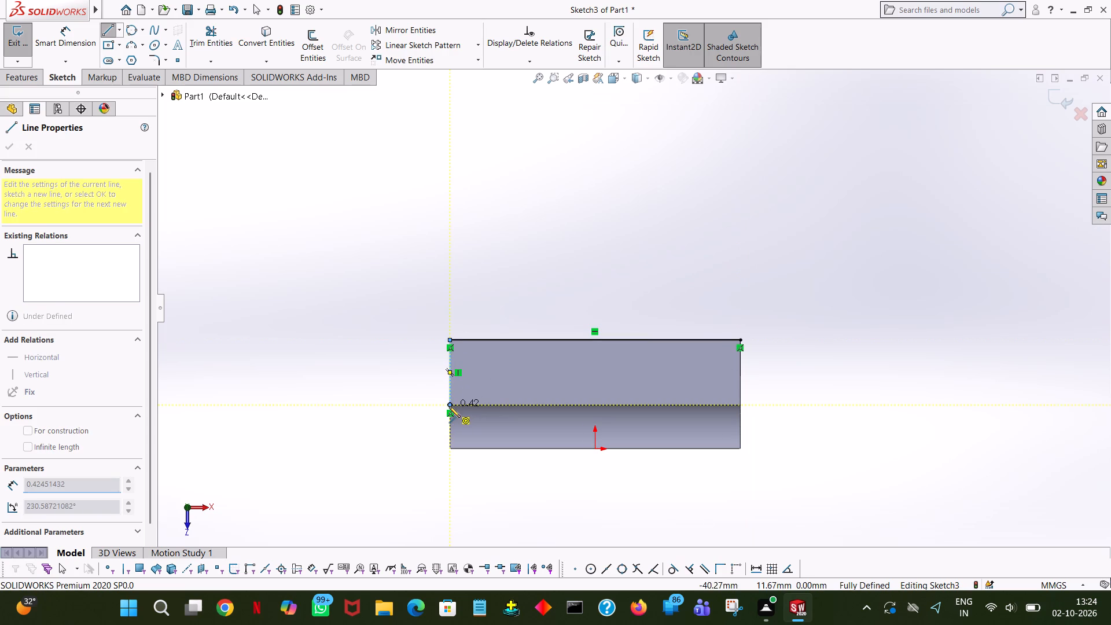
pyautogui.click(720, 406)
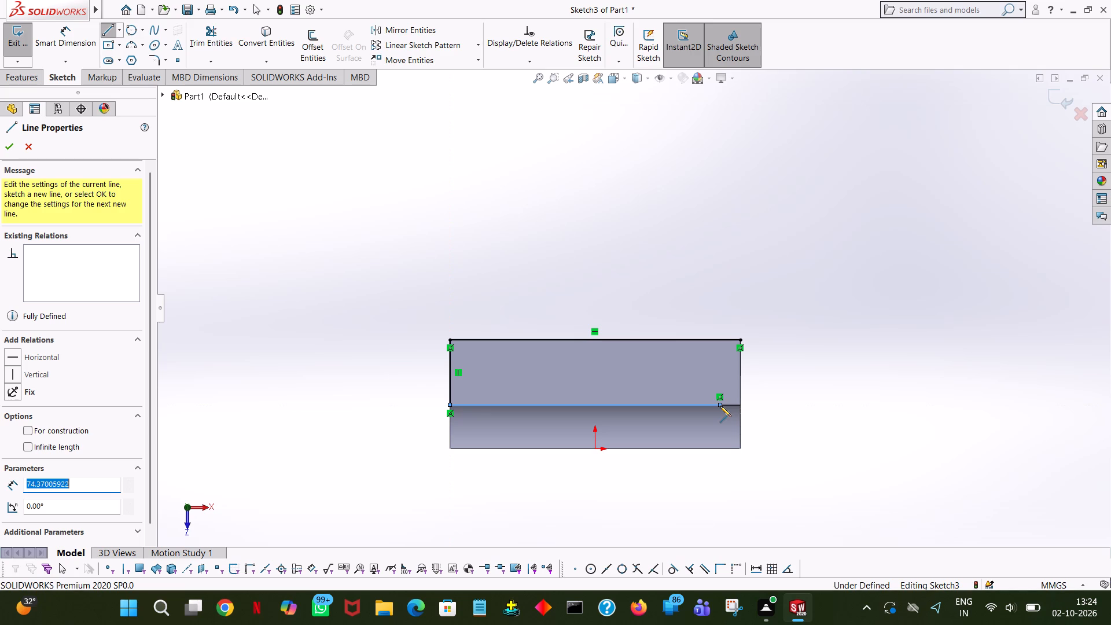
pyautogui.write('70')
pyautogui.press('Return')
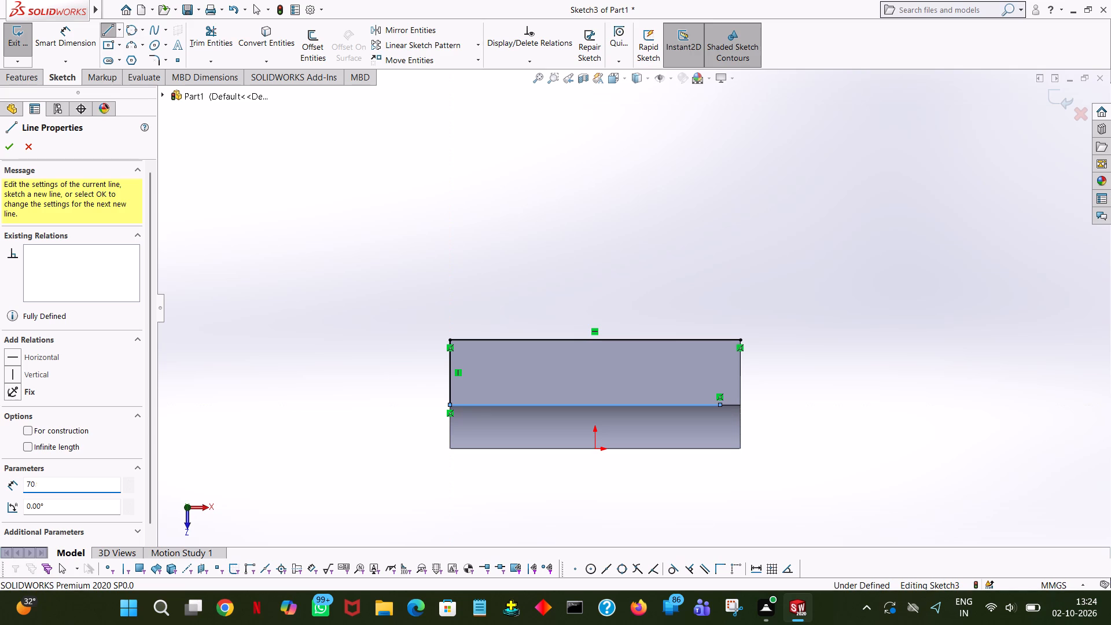
# Continue the profile with a 10 mm line perpendicular into the face and a 10 mm line out to the remaining short end edge.
pyautogui.click(702, 367)
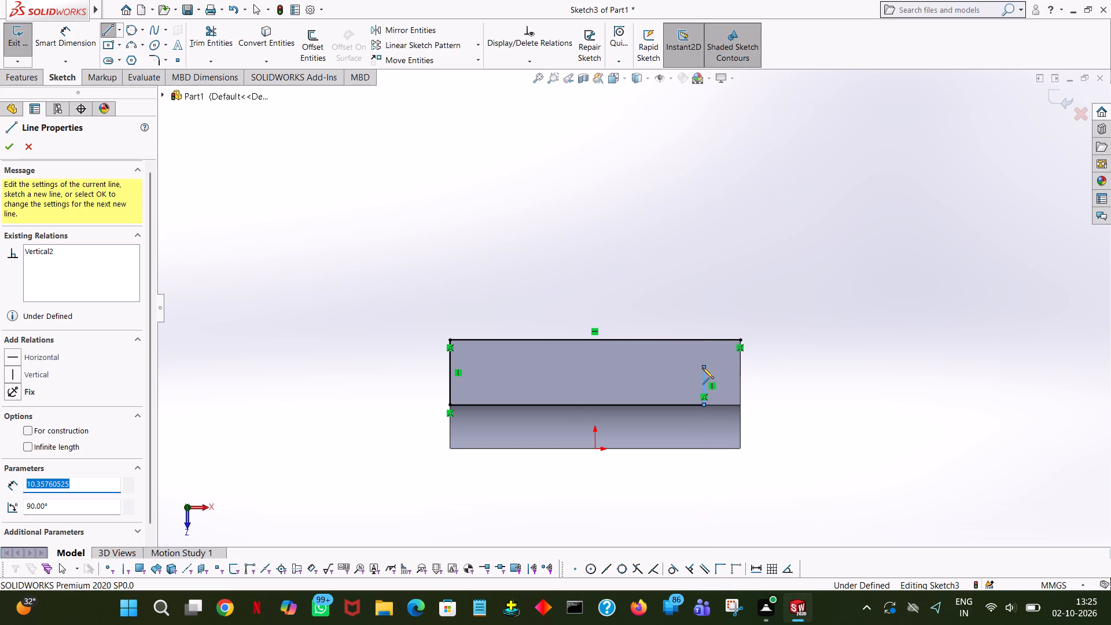
pyautogui.write('10')
pyautogui.press('Return')
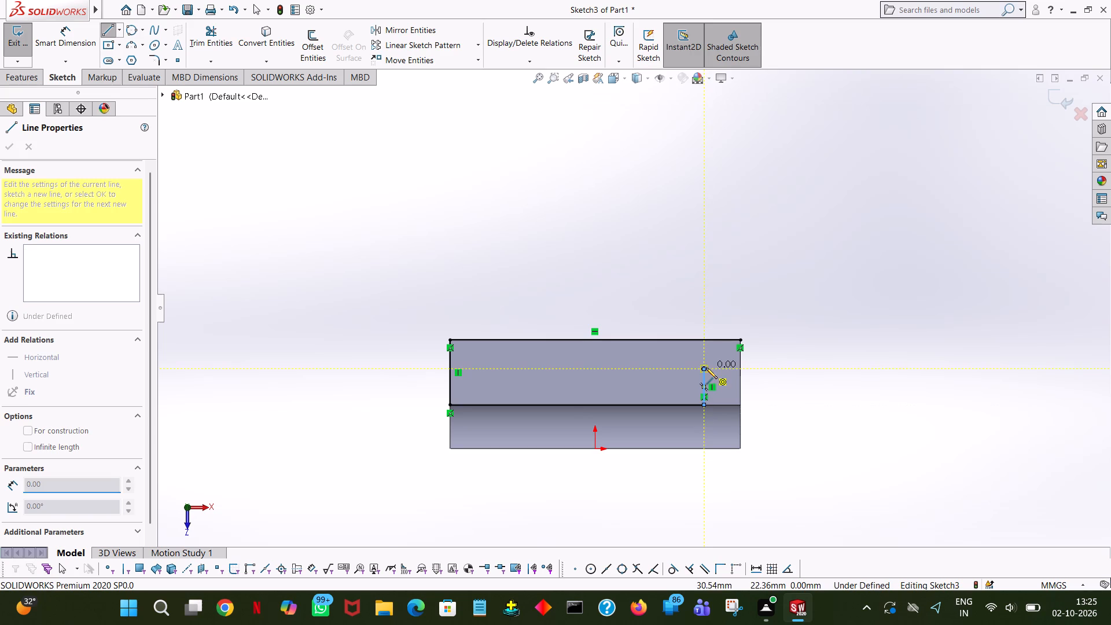
pyautogui.click(740, 368)
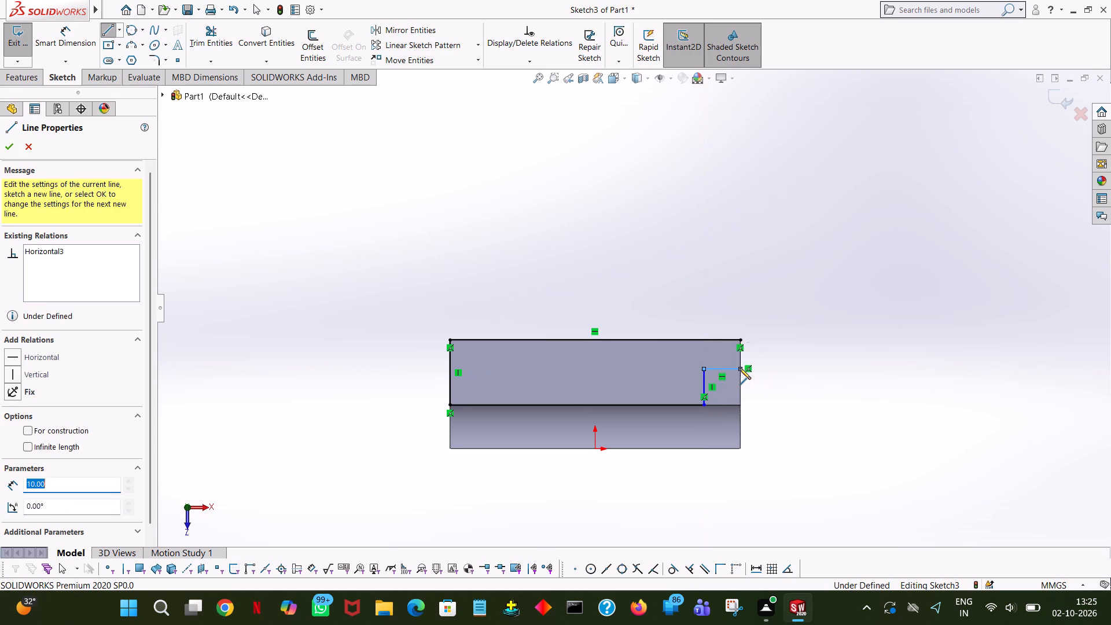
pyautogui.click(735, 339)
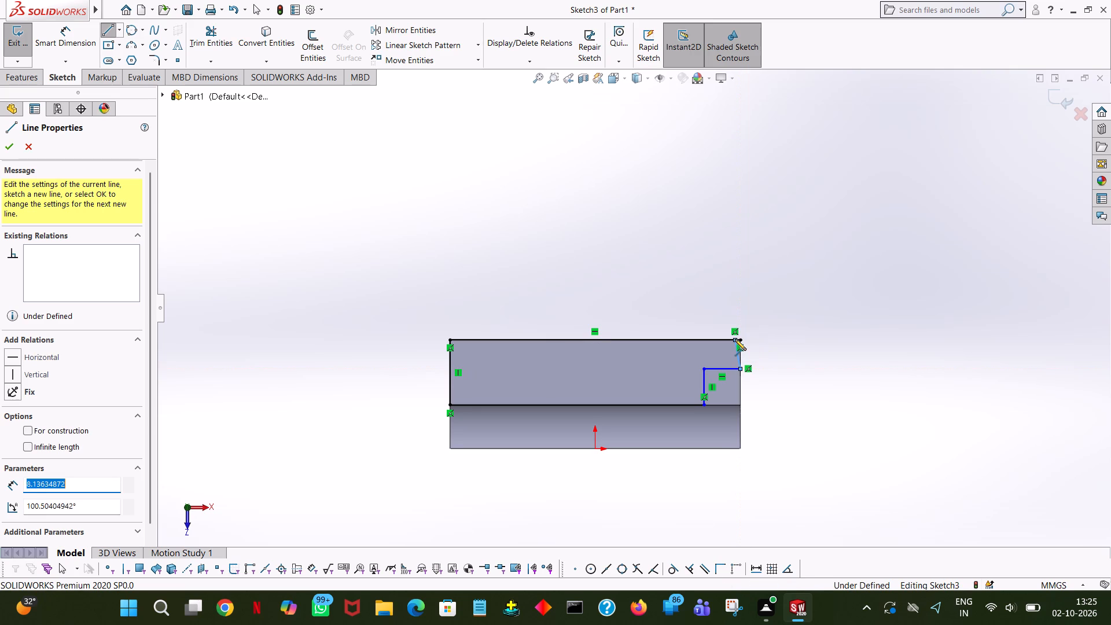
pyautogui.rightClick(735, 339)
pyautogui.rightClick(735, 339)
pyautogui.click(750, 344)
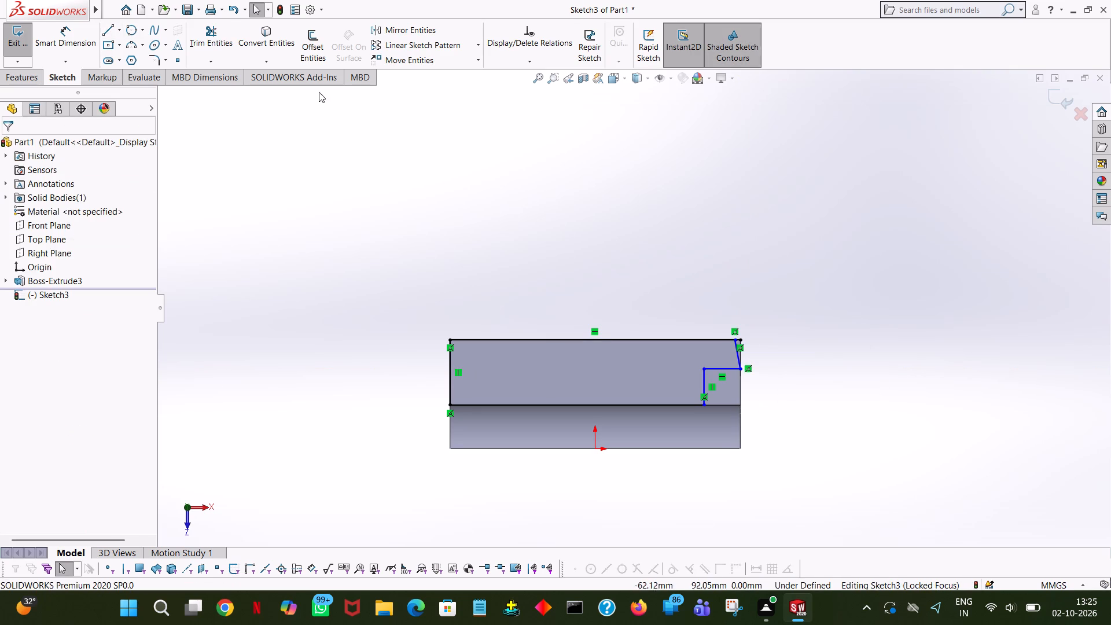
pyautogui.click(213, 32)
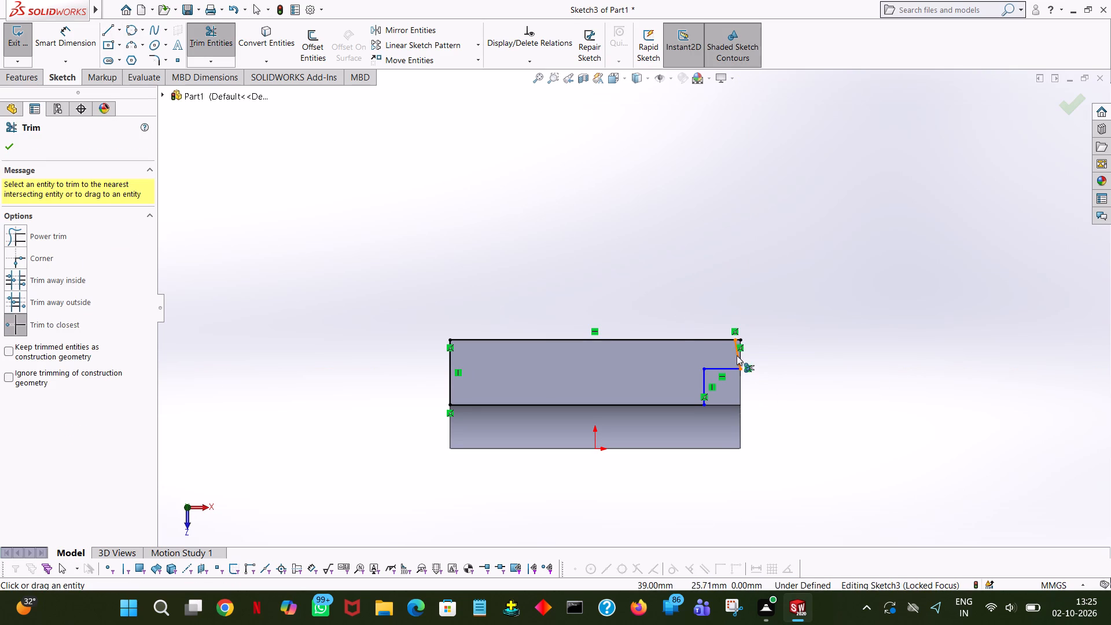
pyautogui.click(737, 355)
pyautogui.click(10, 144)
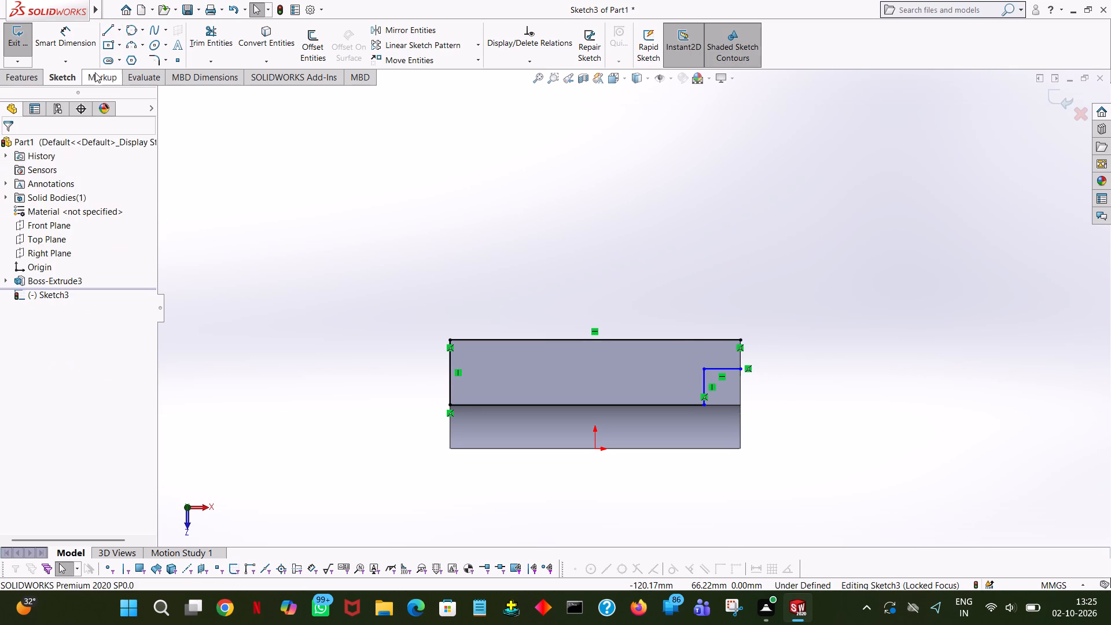
# Close the cut profile with an 8 mm line along the short end edge up to the rear corner of the top face.
pyautogui.click(102, 32)
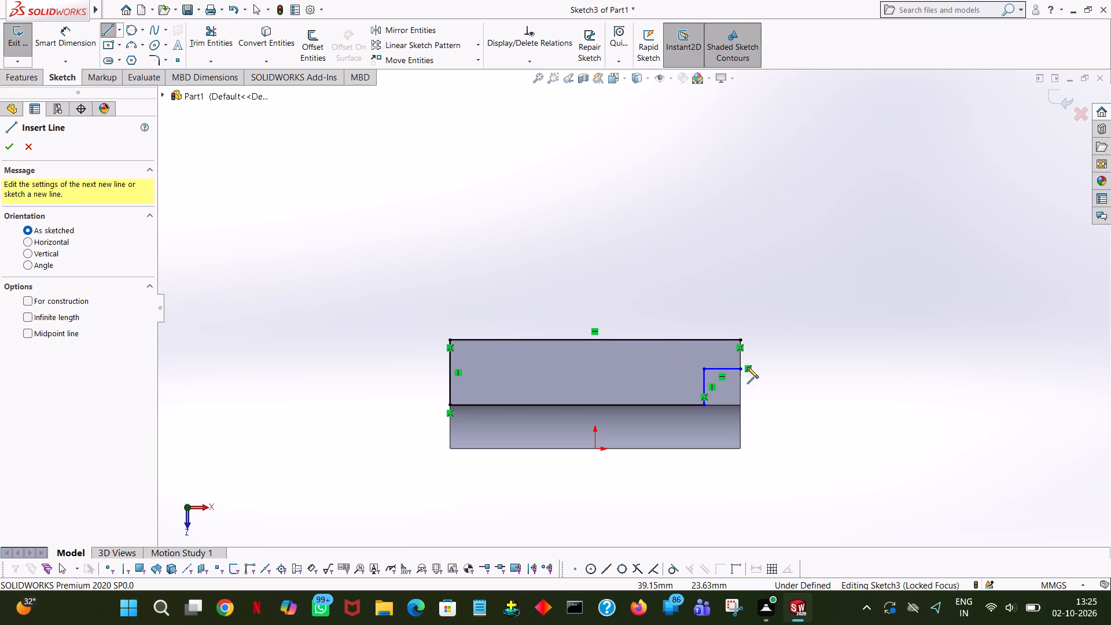
pyautogui.click(739, 367)
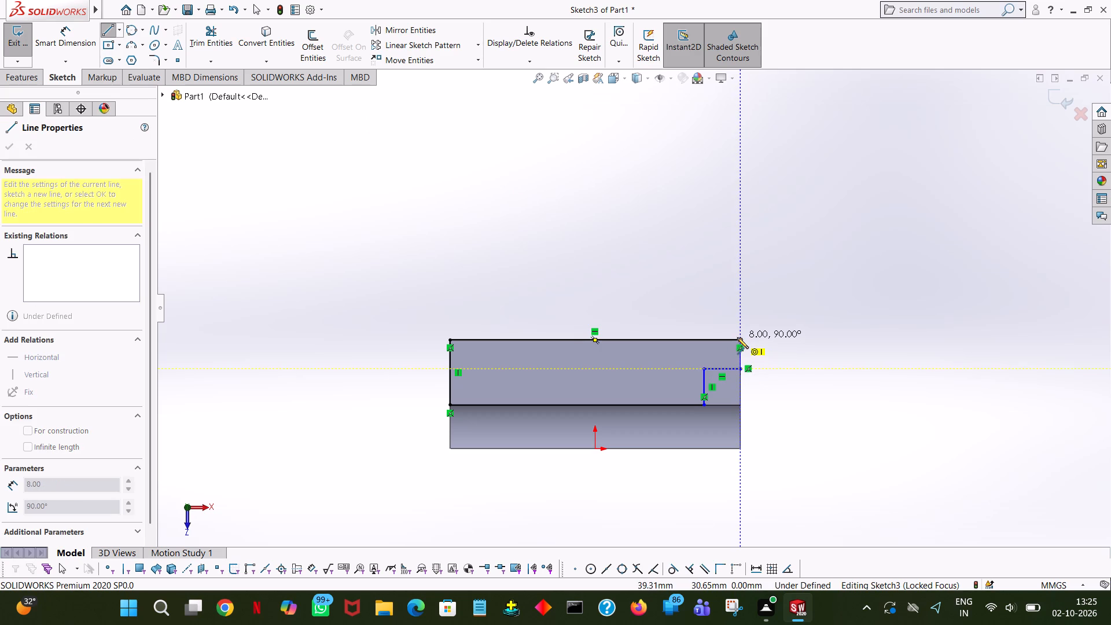
pyautogui.click(740, 339)
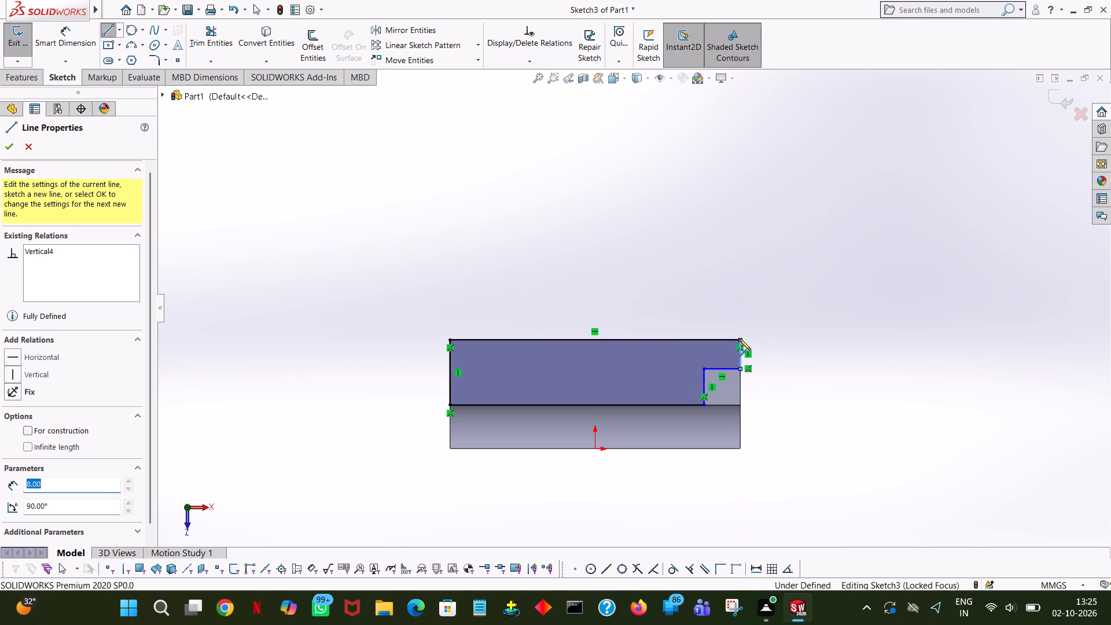
pyautogui.rightClick(740, 339)
pyautogui.click(751, 345)
pyautogui.click(821, 278)
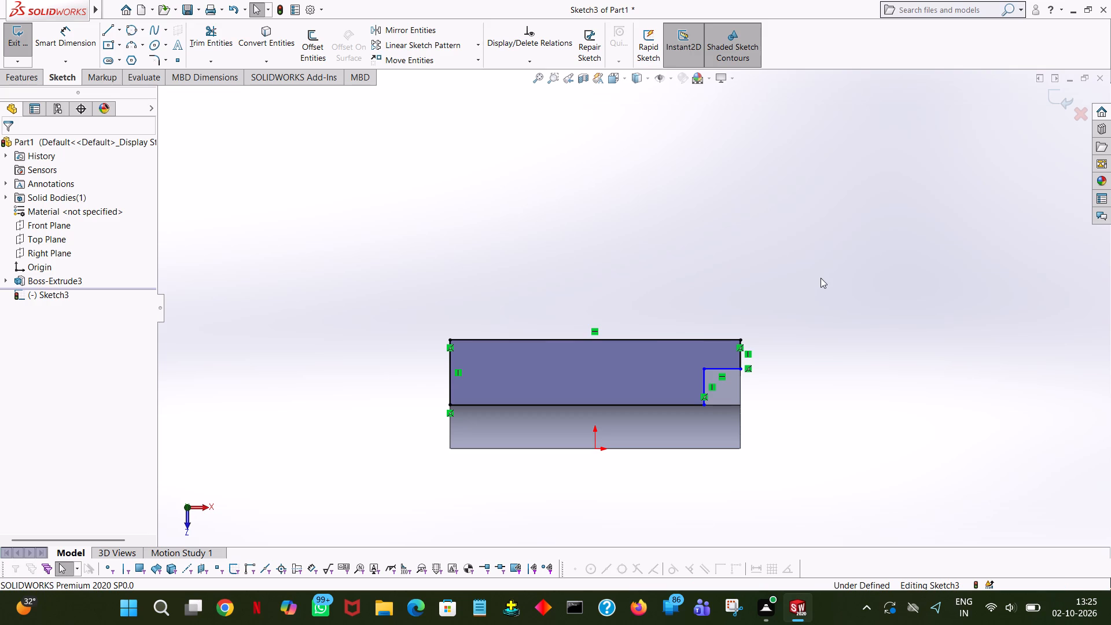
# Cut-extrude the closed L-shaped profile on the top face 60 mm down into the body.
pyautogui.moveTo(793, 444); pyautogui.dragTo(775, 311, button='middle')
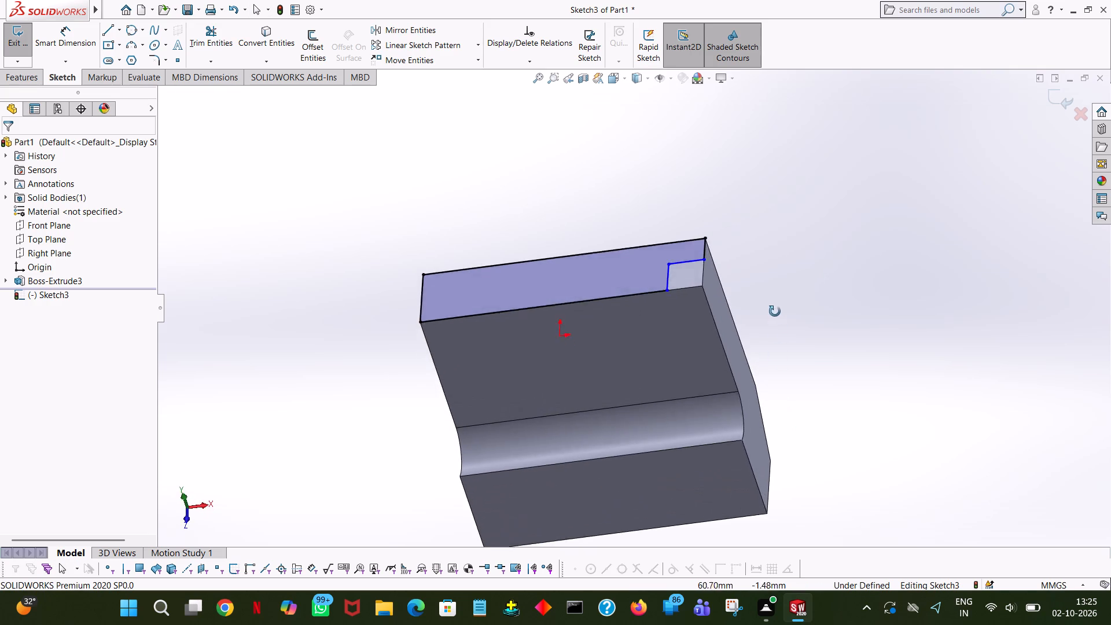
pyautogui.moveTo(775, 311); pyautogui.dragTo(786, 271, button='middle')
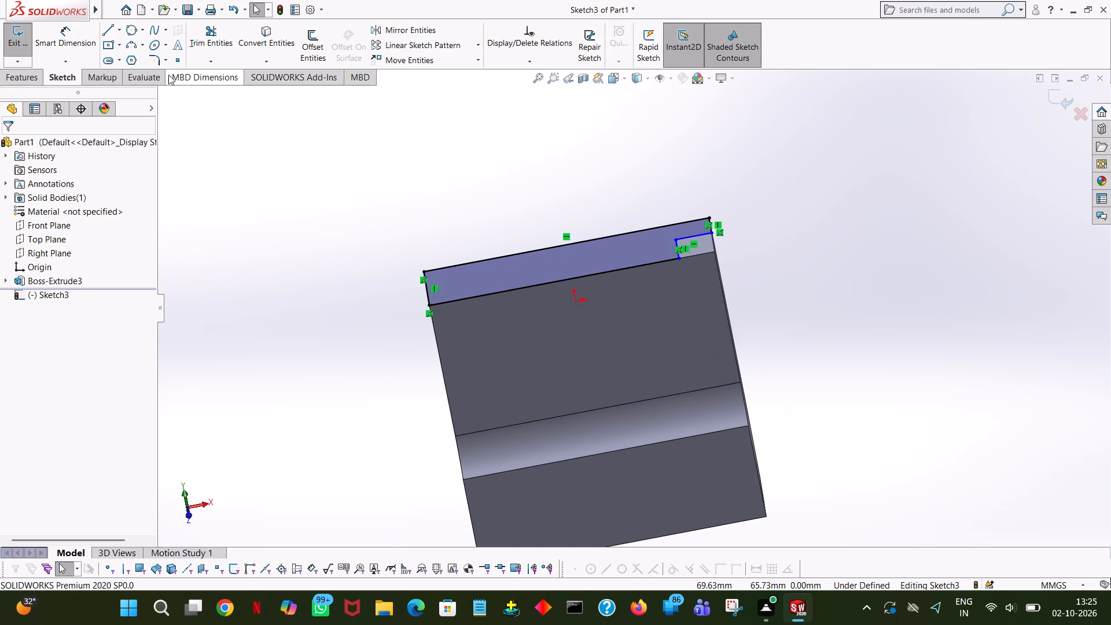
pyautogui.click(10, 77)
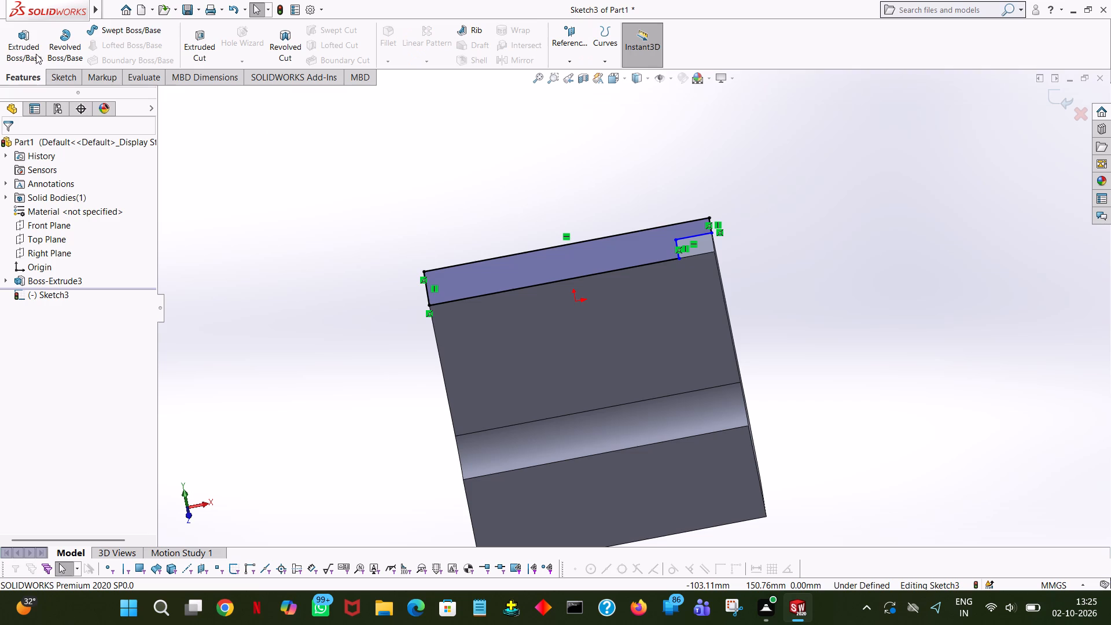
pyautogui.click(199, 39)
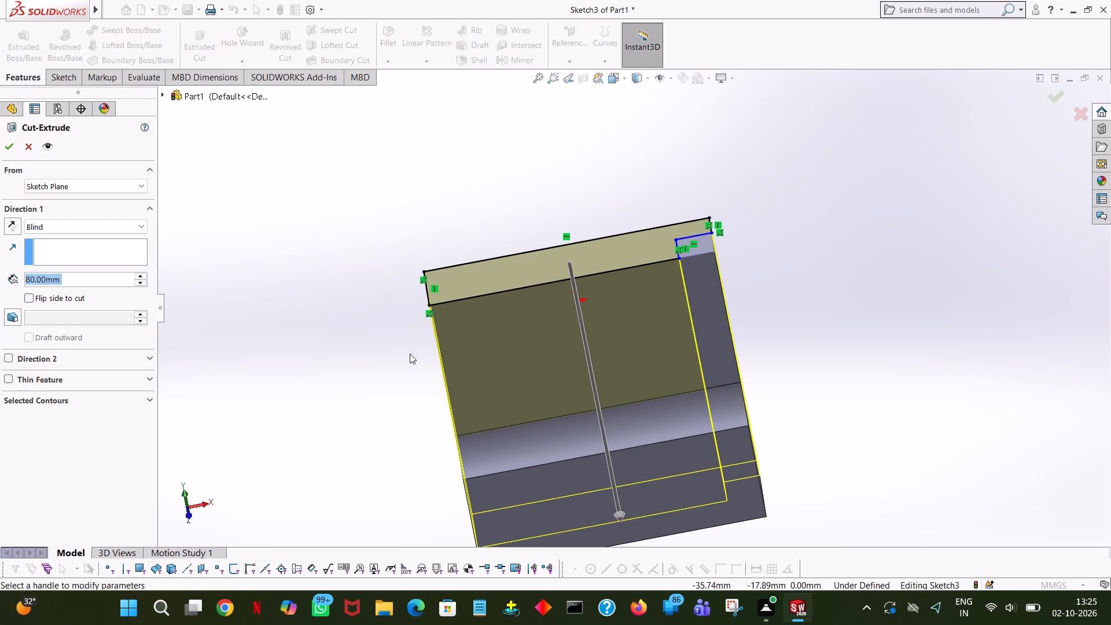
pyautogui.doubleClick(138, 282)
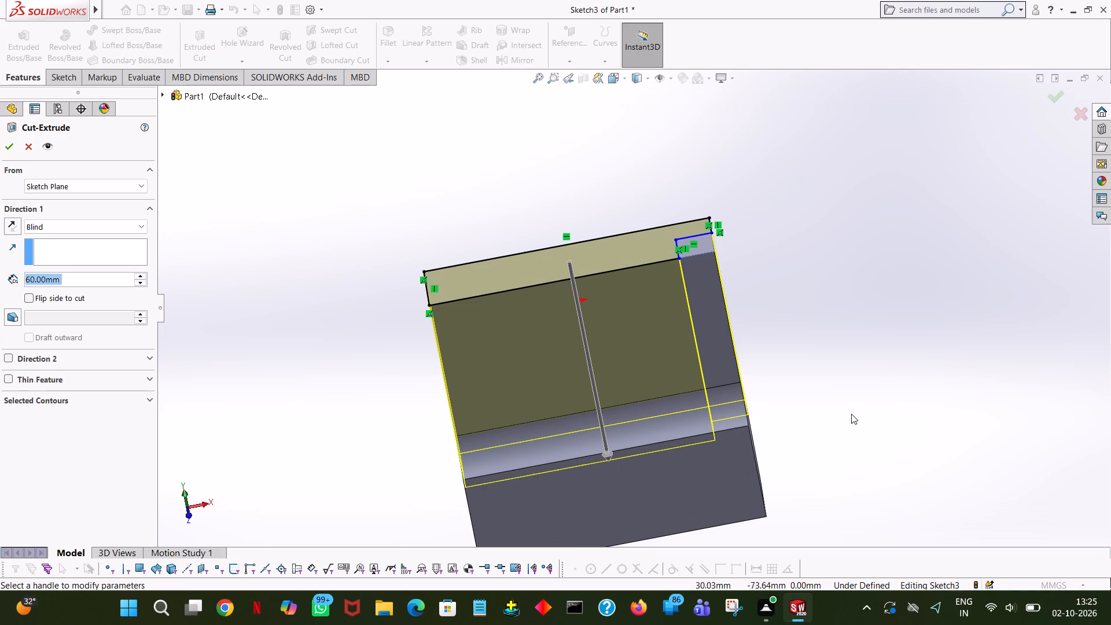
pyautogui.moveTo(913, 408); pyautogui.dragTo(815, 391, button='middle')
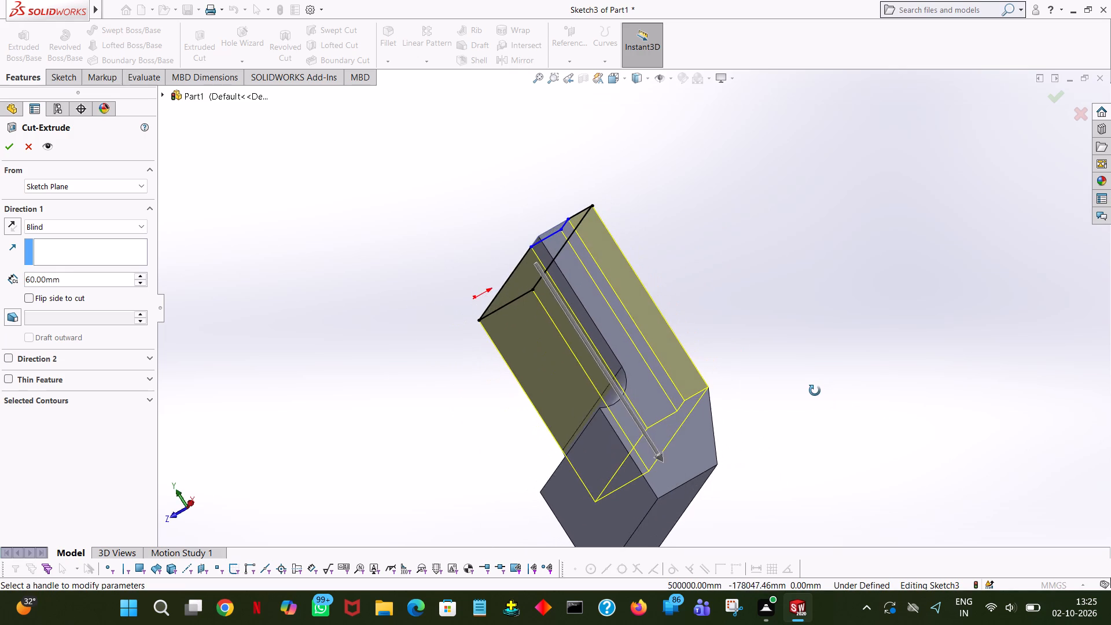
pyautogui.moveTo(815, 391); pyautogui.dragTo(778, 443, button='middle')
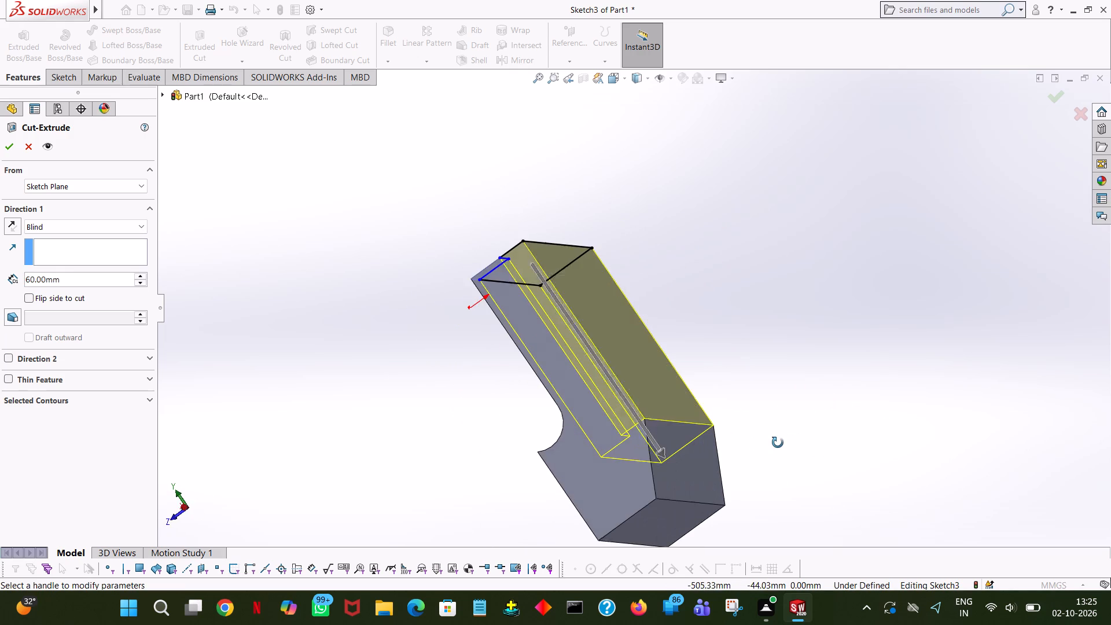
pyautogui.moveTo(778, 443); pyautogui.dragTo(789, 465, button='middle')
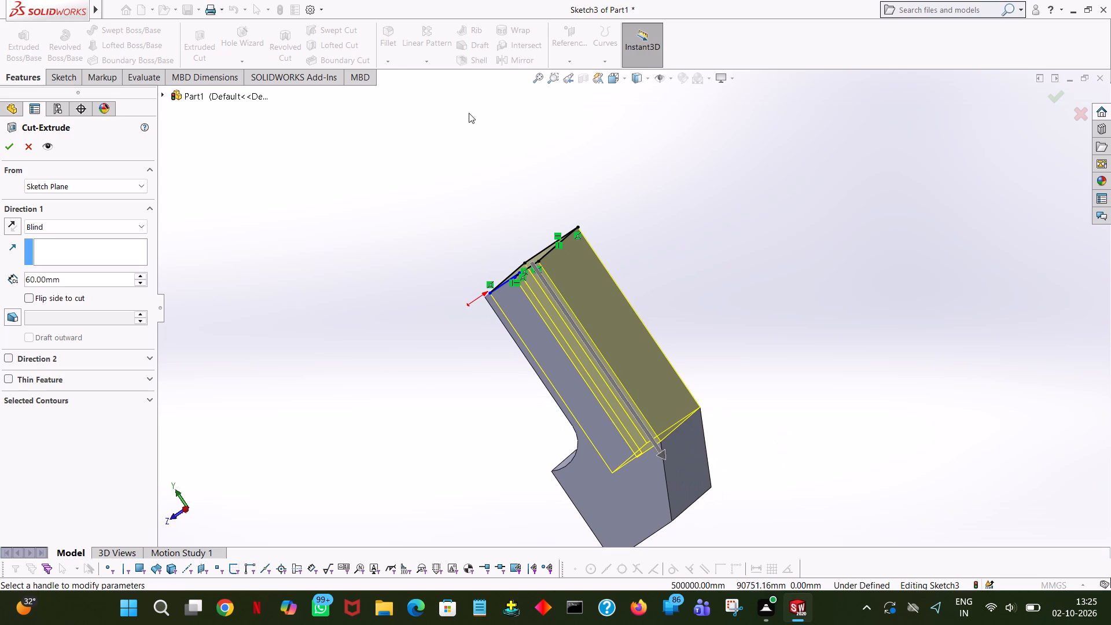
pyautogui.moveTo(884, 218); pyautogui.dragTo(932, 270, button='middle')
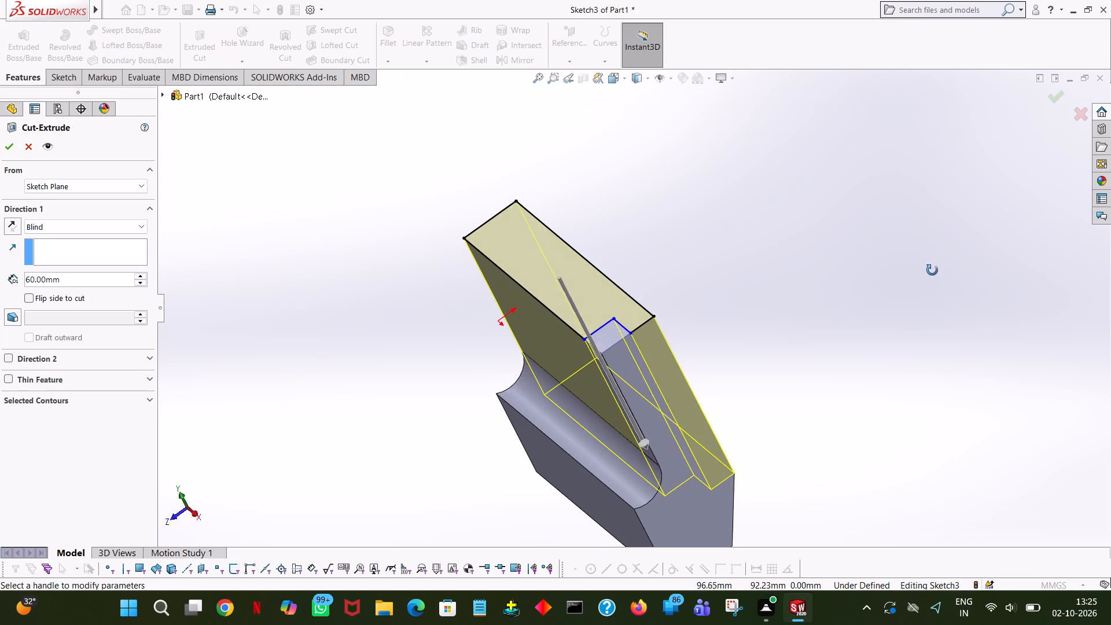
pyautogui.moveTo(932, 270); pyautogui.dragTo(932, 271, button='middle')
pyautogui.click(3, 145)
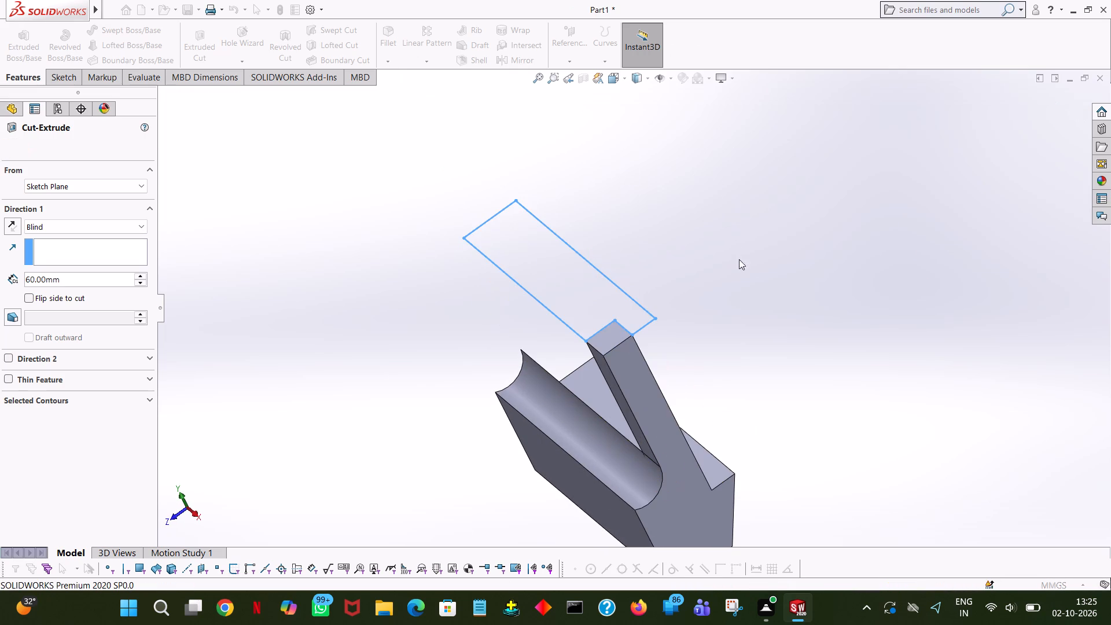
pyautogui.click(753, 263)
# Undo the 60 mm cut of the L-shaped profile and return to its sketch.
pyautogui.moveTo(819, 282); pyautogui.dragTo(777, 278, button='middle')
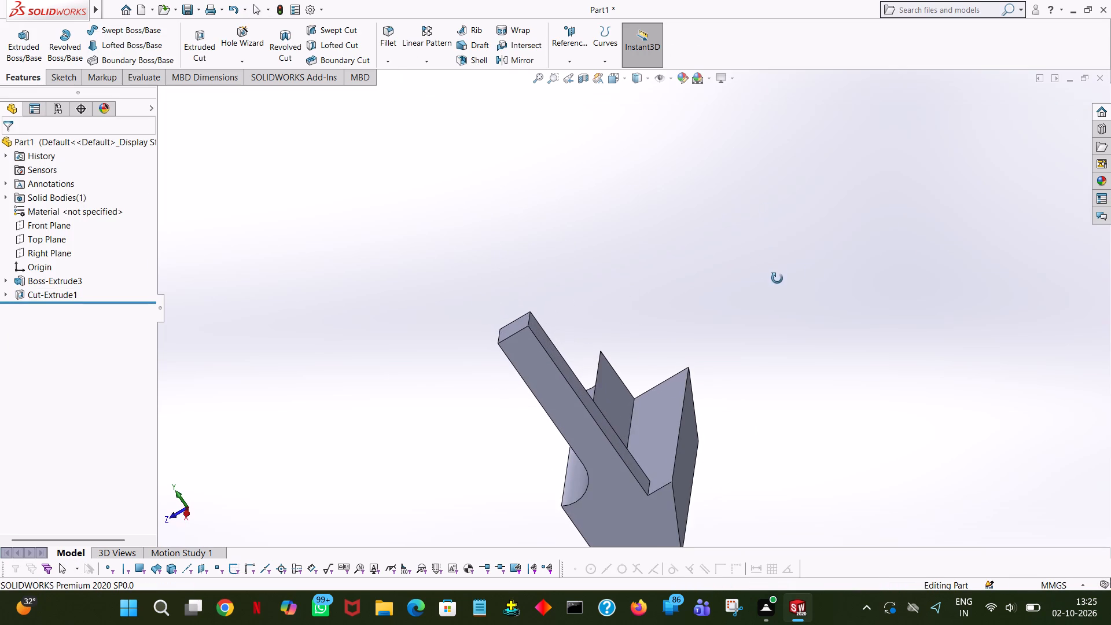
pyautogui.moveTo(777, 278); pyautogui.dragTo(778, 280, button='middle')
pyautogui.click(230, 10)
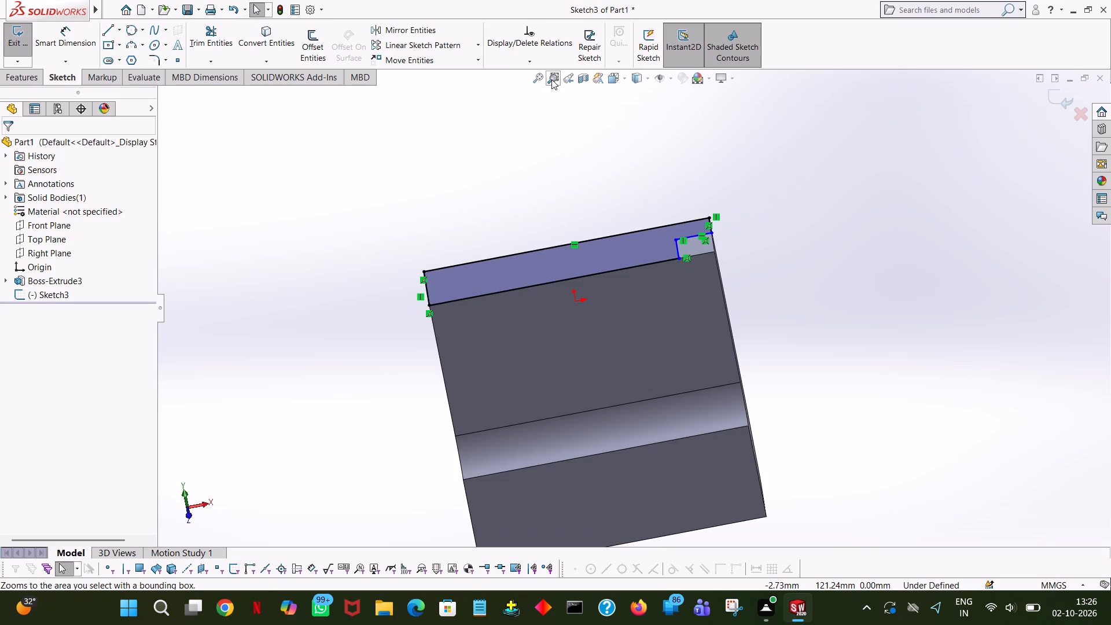
# Sketch a 70 mm line from the profile's inner corner to the opposite short end edge, and a 10 mm line to the groove-side corner.
pyautogui.moveTo(751, 169); pyautogui.dragTo(782, 238, button='middle')
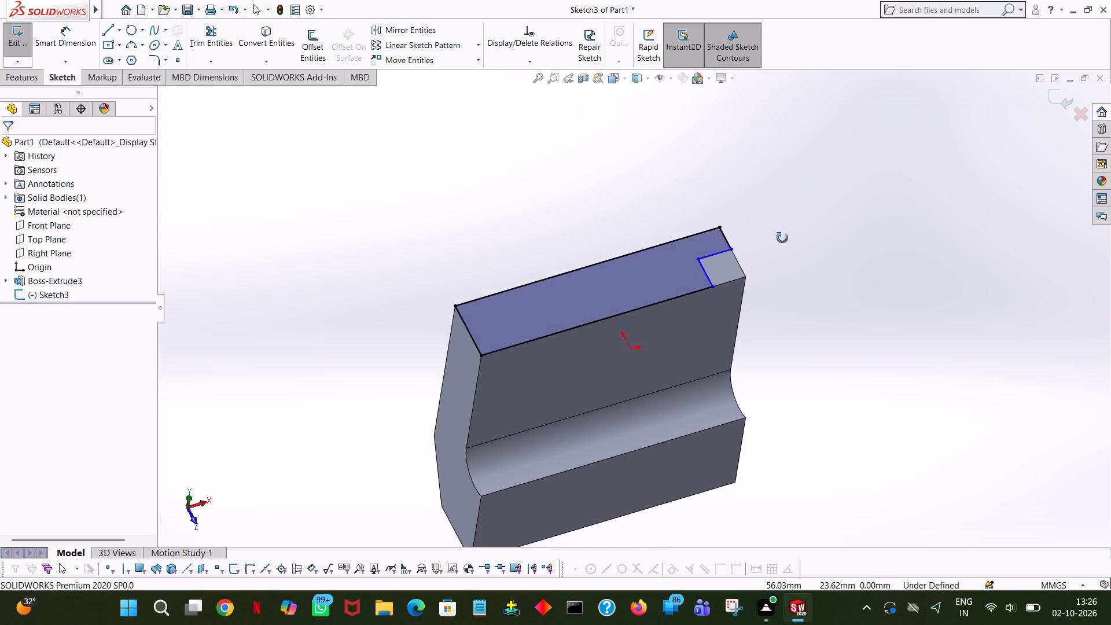
pyautogui.moveTo(782, 238); pyautogui.dragTo(784, 263, button='middle')
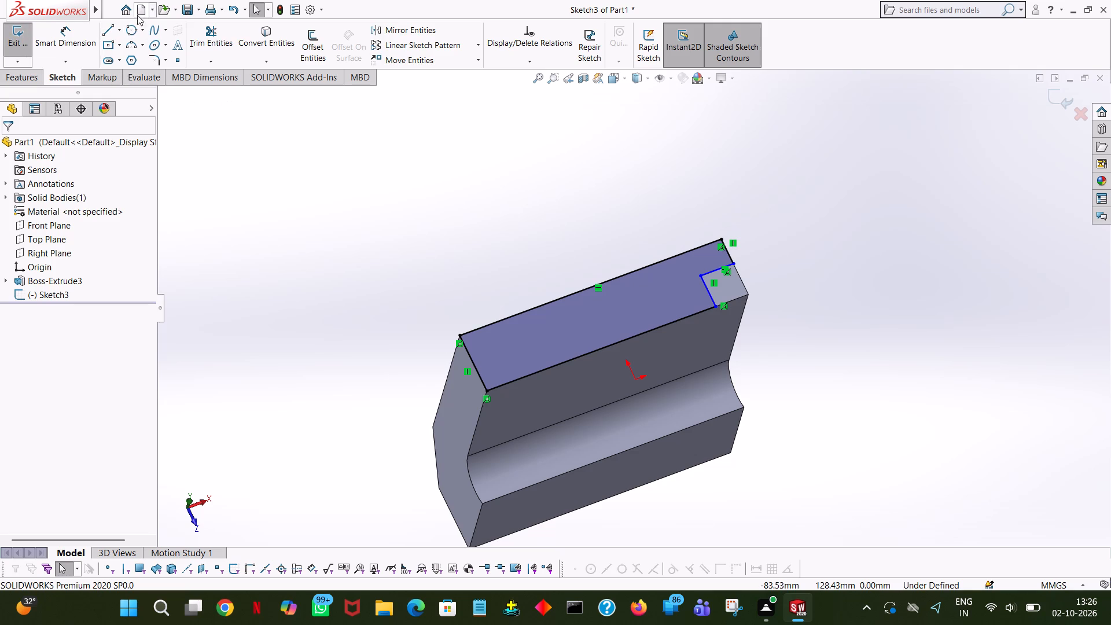
pyautogui.click(103, 32)
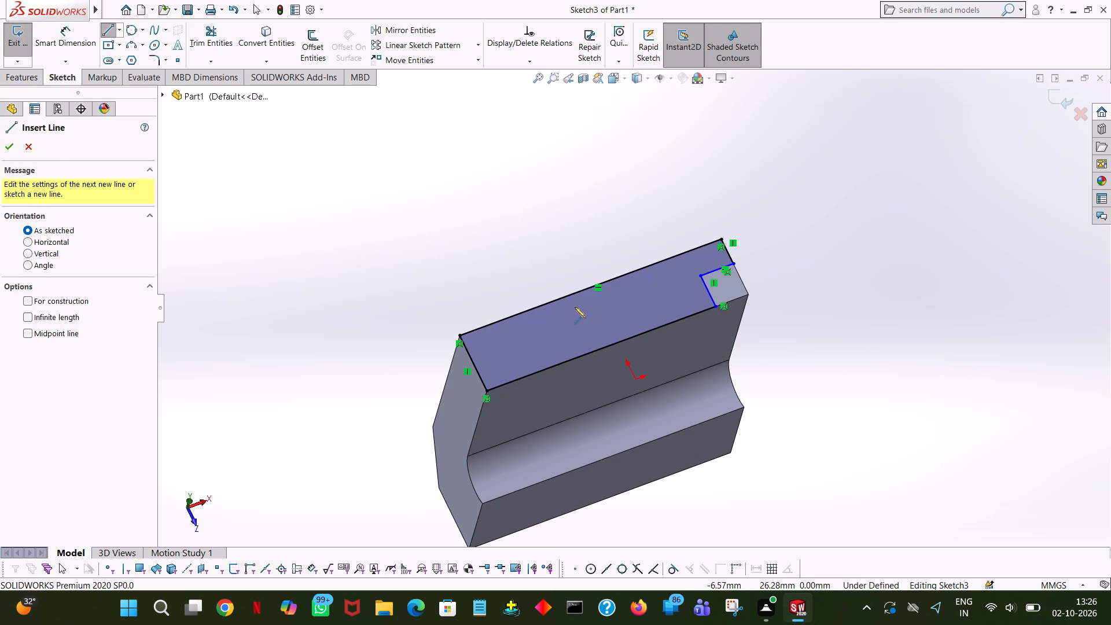
pyautogui.click(701, 277)
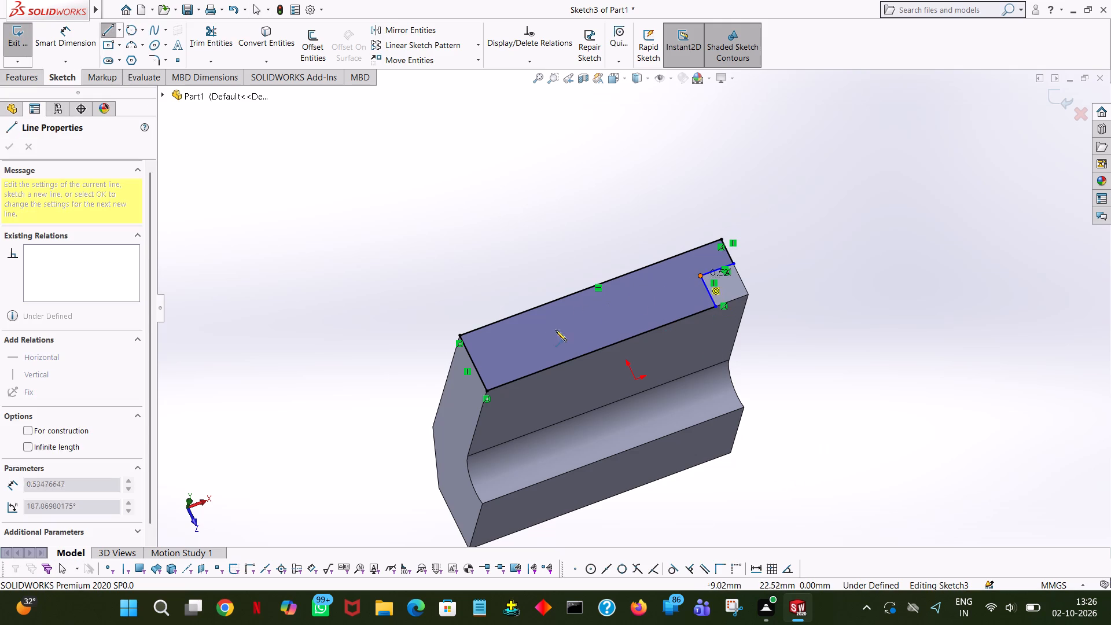
pyautogui.click(470, 360)
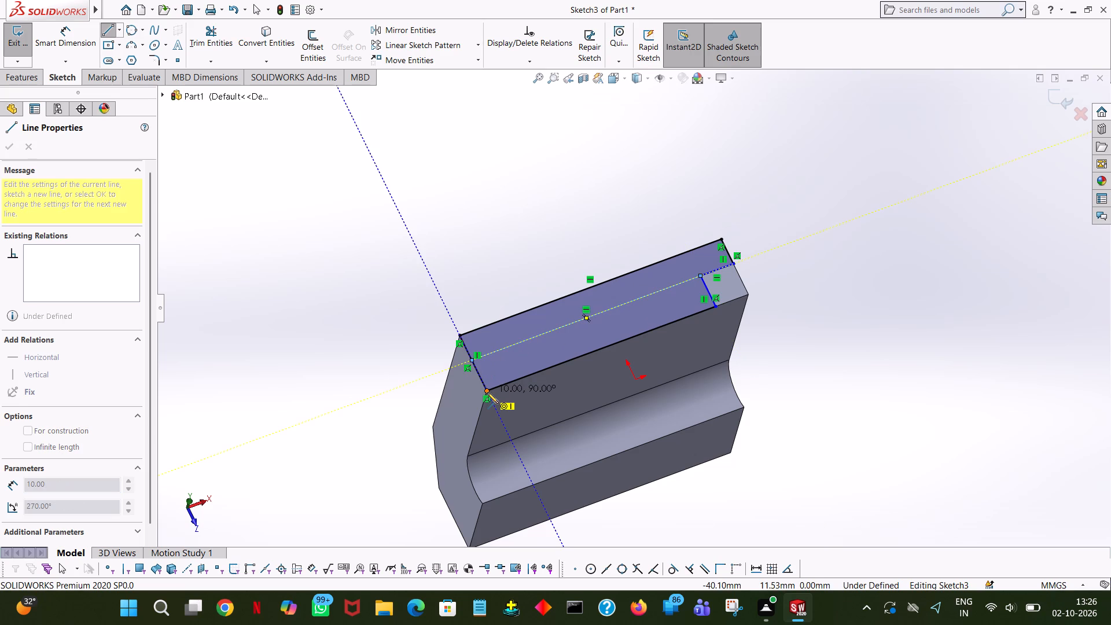
pyautogui.click(487, 392)
pyautogui.rightClick(487, 392)
pyautogui.click(513, 399)
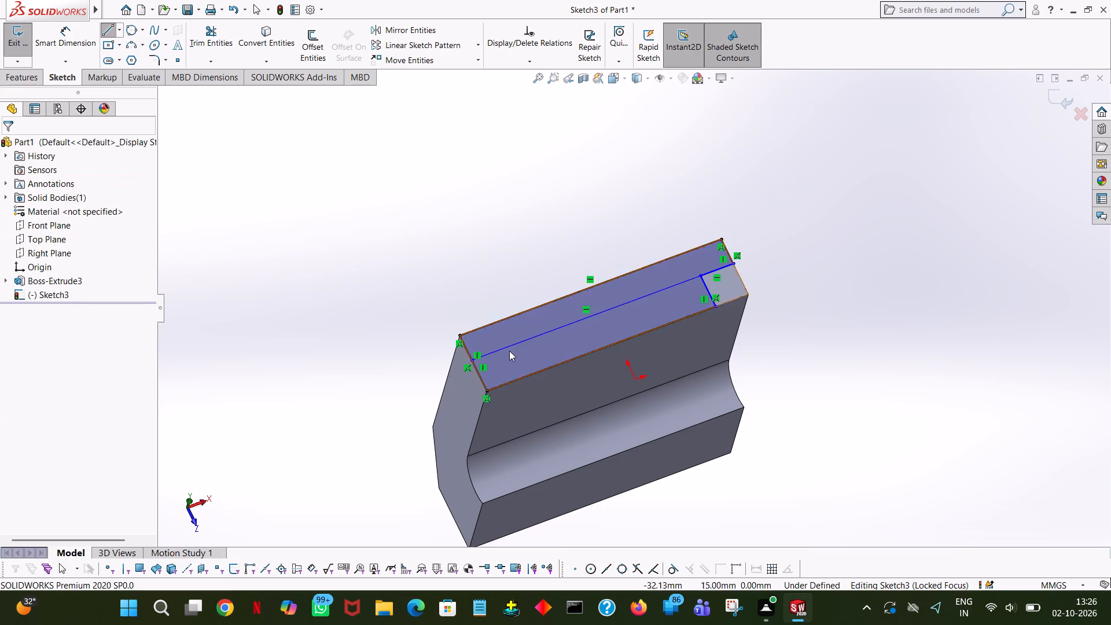
pyautogui.click(492, 248)
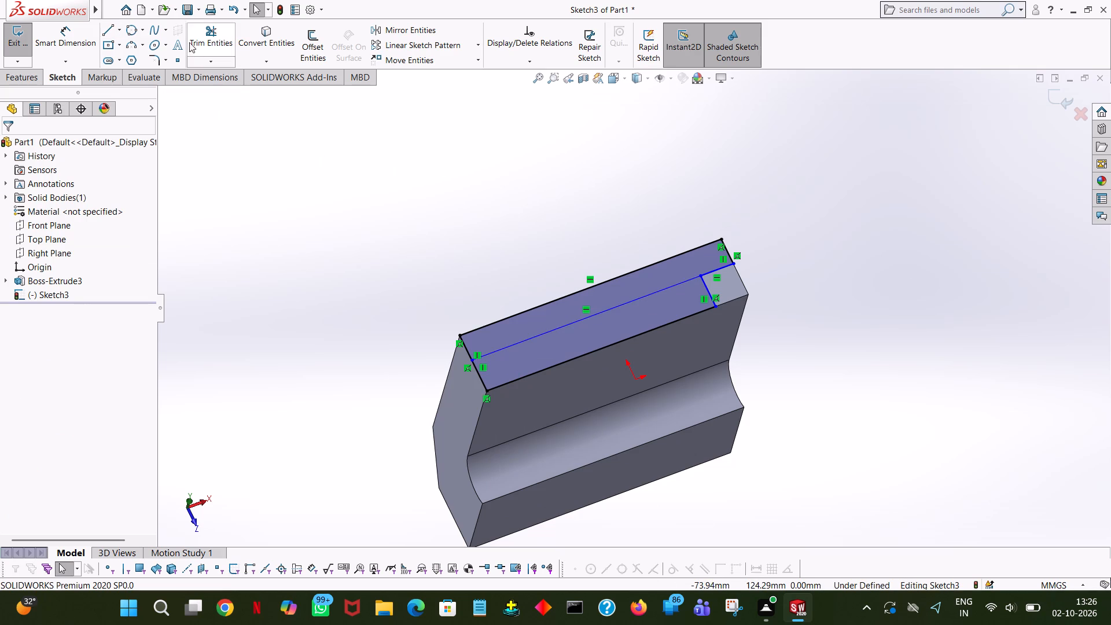
# Outline the remaining corner square with two 10 mm lines along the short end edge and the groove-side edge of the top face.
pyautogui.click(108, 31)
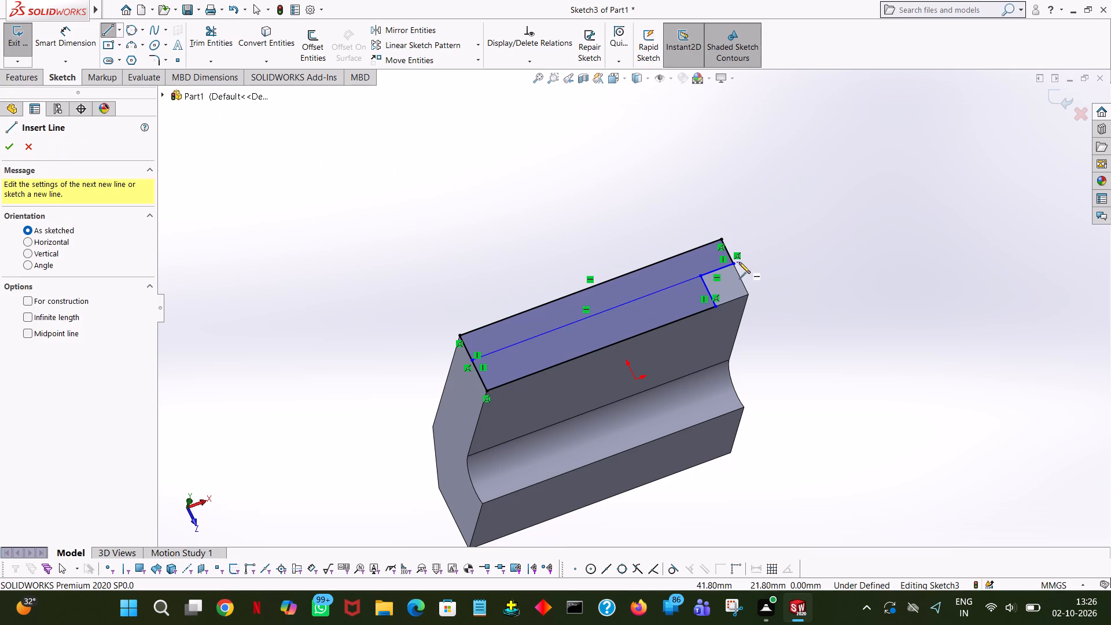
pyautogui.click(734, 264)
pyautogui.click(747, 293)
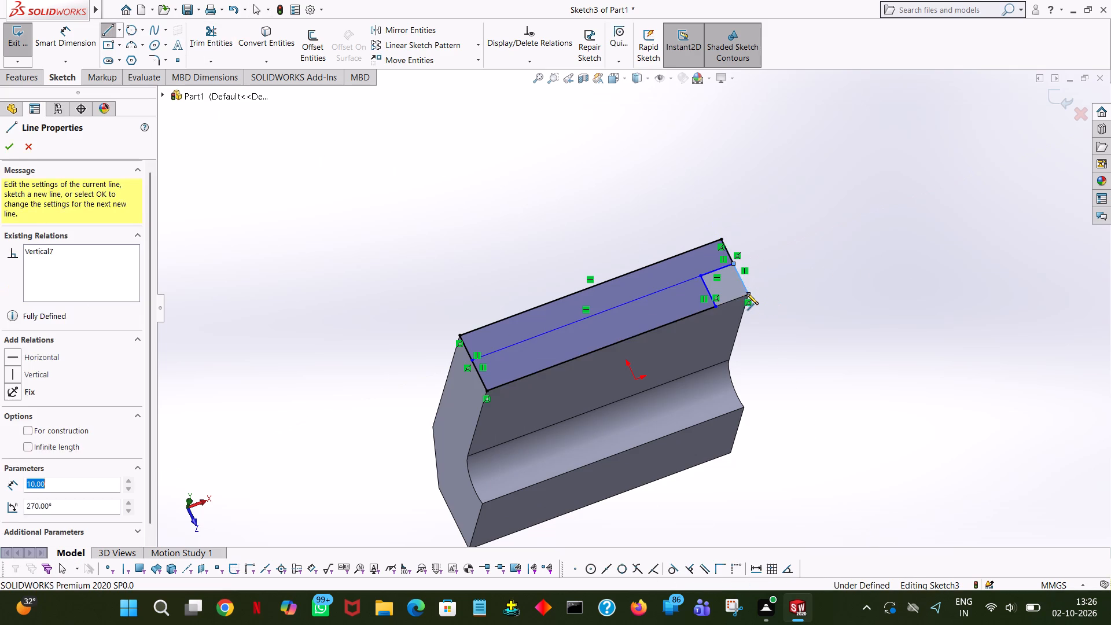
pyautogui.click(719, 307)
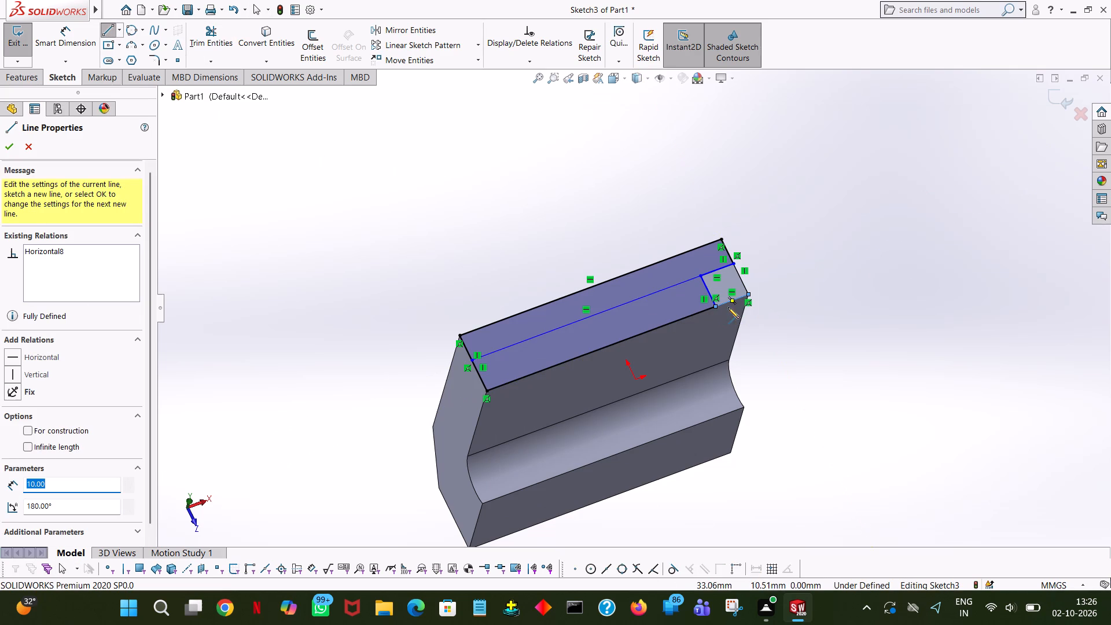
pyautogui.rightClick(728, 307)
pyautogui.click(746, 314)
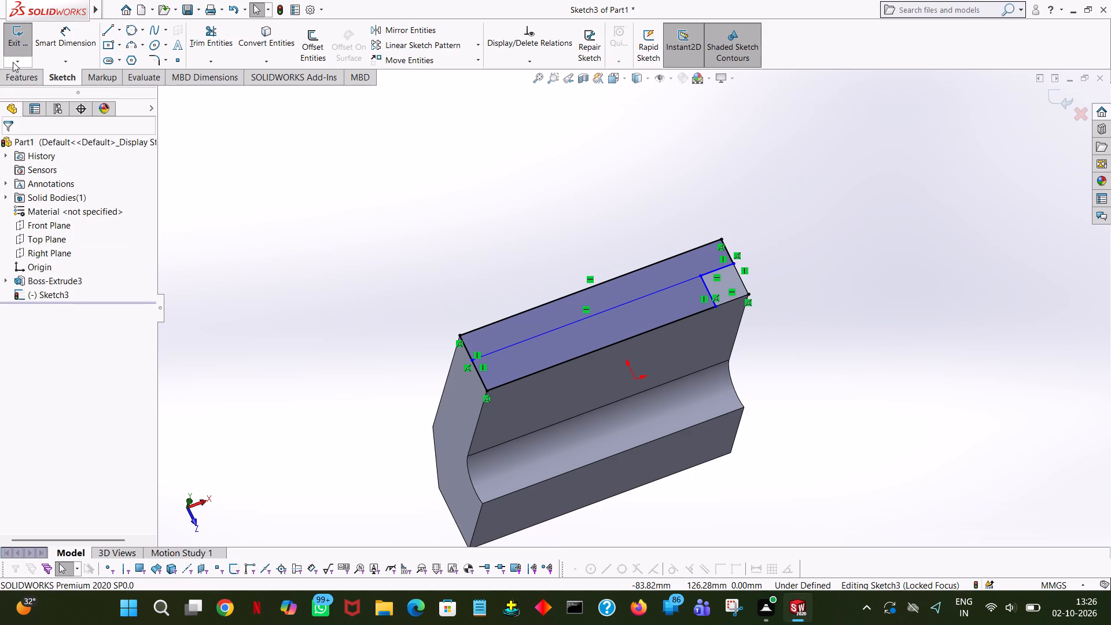
# Cut-extrude only the 70 by 10 mm groove-side region of the top-face sketch 60 mm down, using a blind cut.
pyautogui.click(16, 75)
pyautogui.click(198, 39)
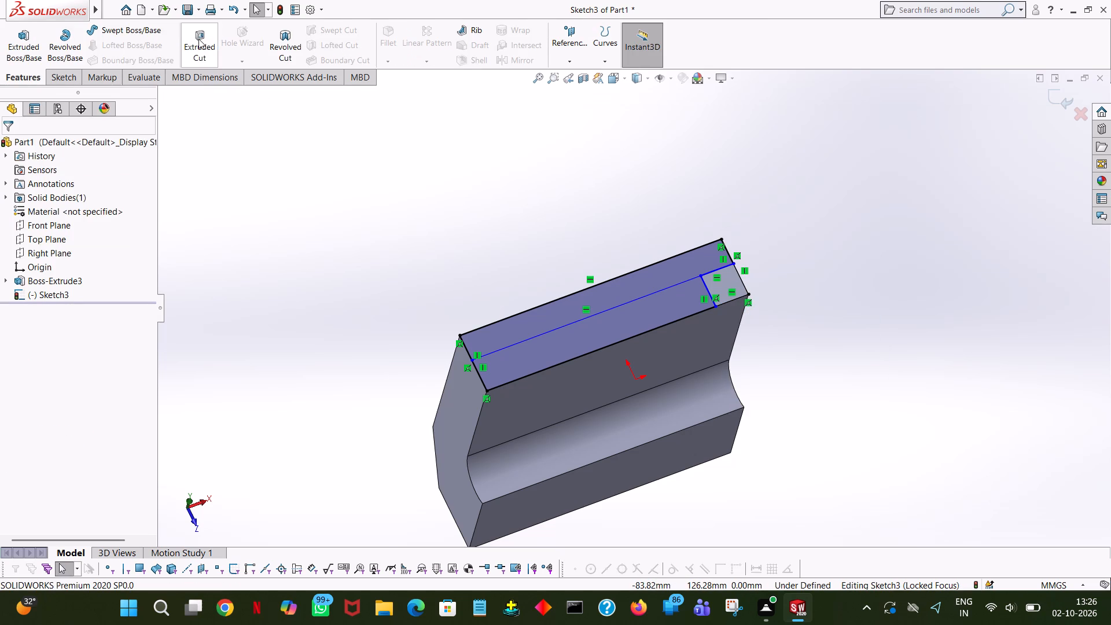
pyautogui.click(658, 306)
pyautogui.moveTo(848, 318); pyautogui.dragTo(833, 286, button='middle')
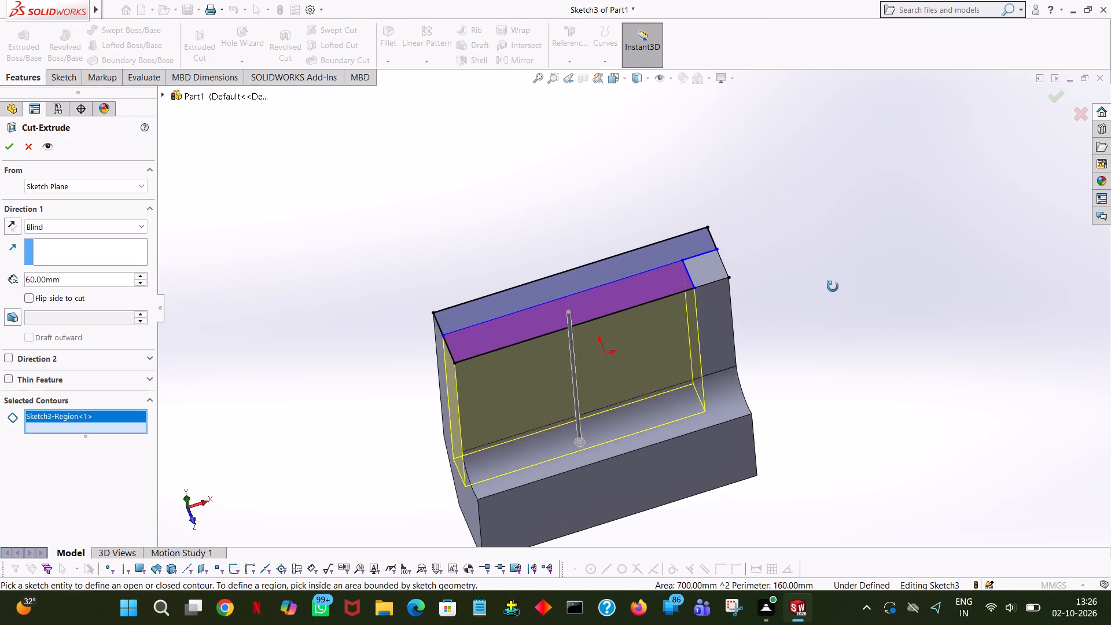
pyautogui.moveTo(833, 286); pyautogui.dragTo(827, 276, button='middle')
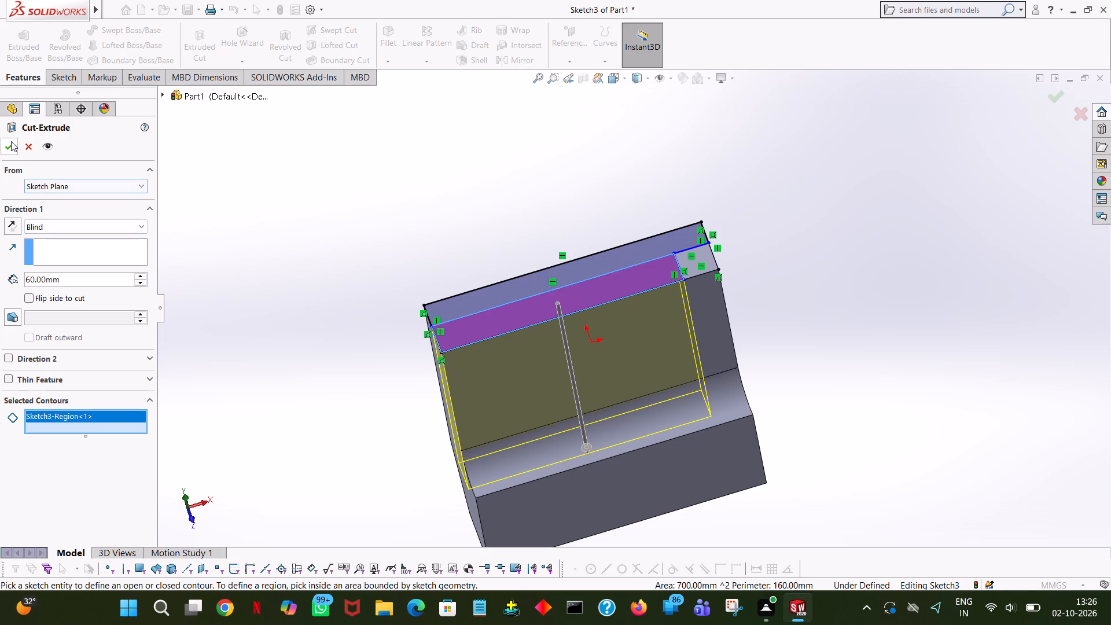
pyautogui.click(11, 141)
pyautogui.click(575, 171)
# Examine the new pocket, its remaining corner post and the arc groove from several sides.
pyautogui.moveTo(941, 307); pyautogui.dragTo(939, 300, button='middle')
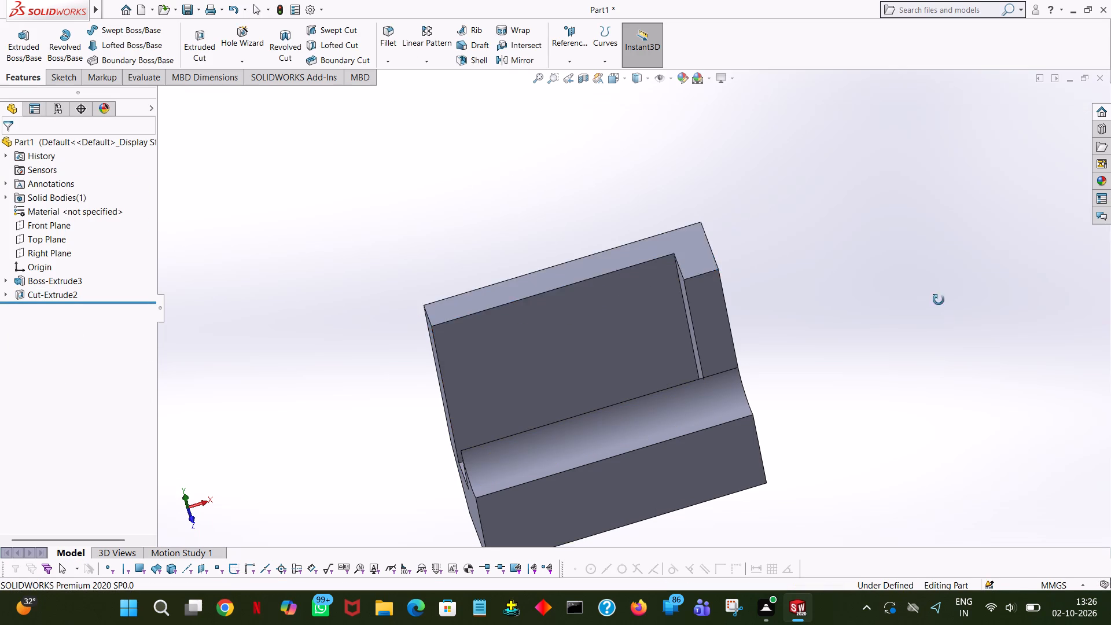
pyautogui.moveTo(939, 300); pyautogui.dragTo(1038, 154, button='middle')
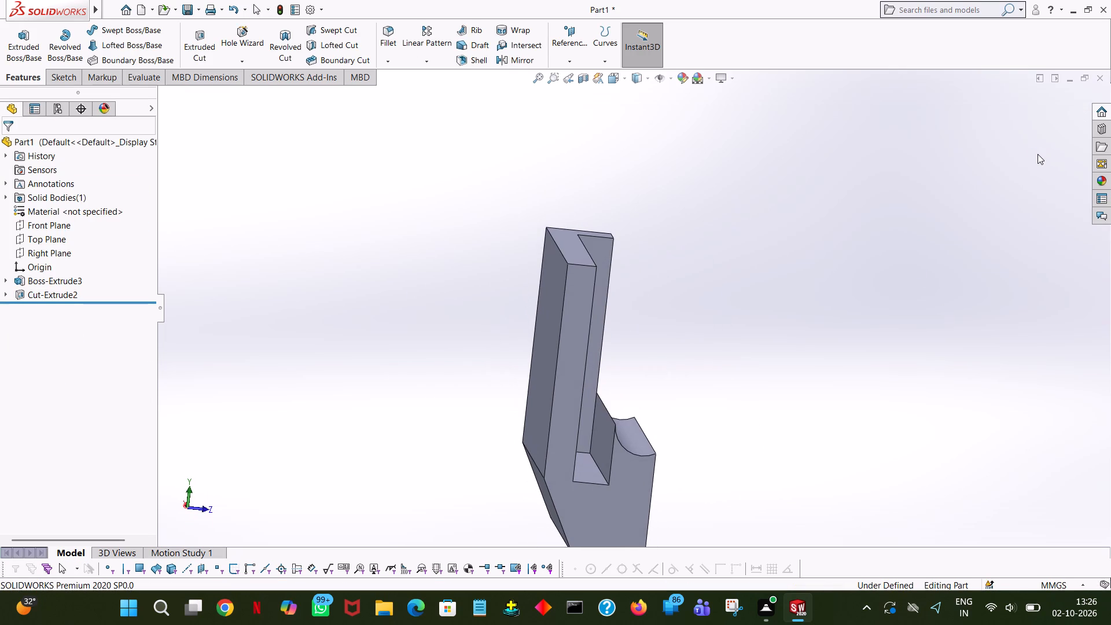
pyautogui.moveTo(1038, 154); pyautogui.dragTo(1031, 144, button='middle')
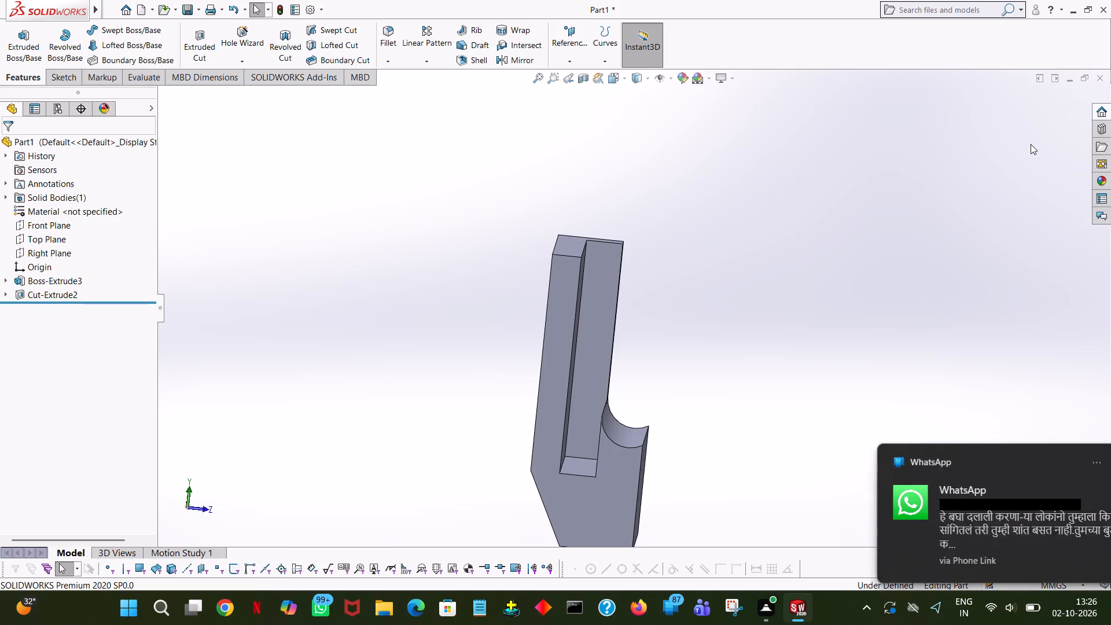
pyautogui.moveTo(1031, 144); pyautogui.dragTo(1025, 135, button='middle')
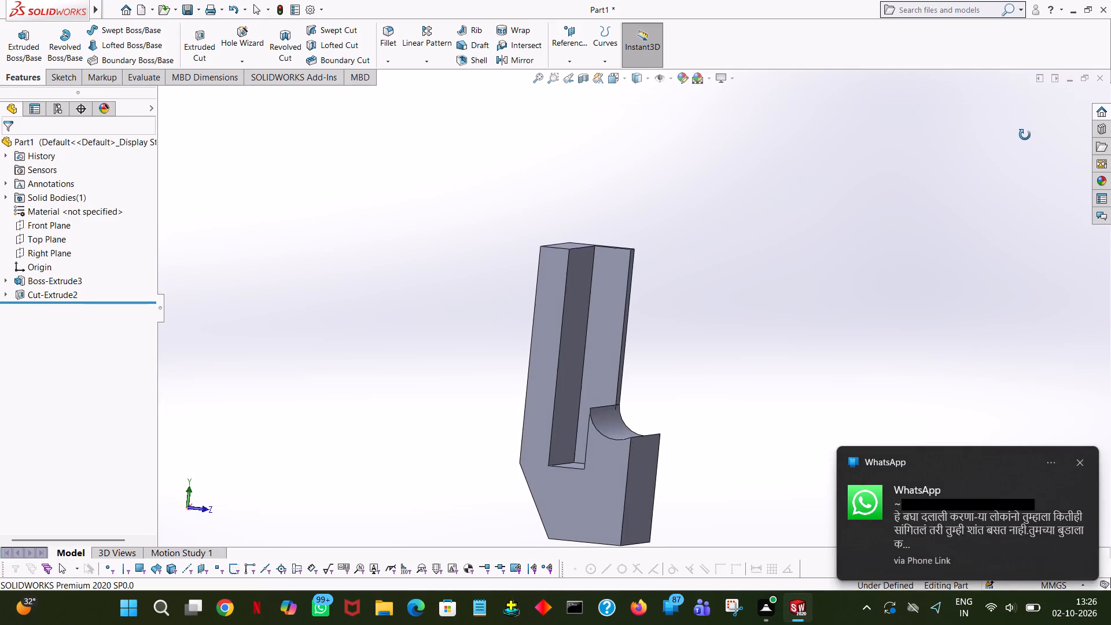
pyautogui.moveTo(1025, 135); pyautogui.dragTo(1038, 131, button='middle')
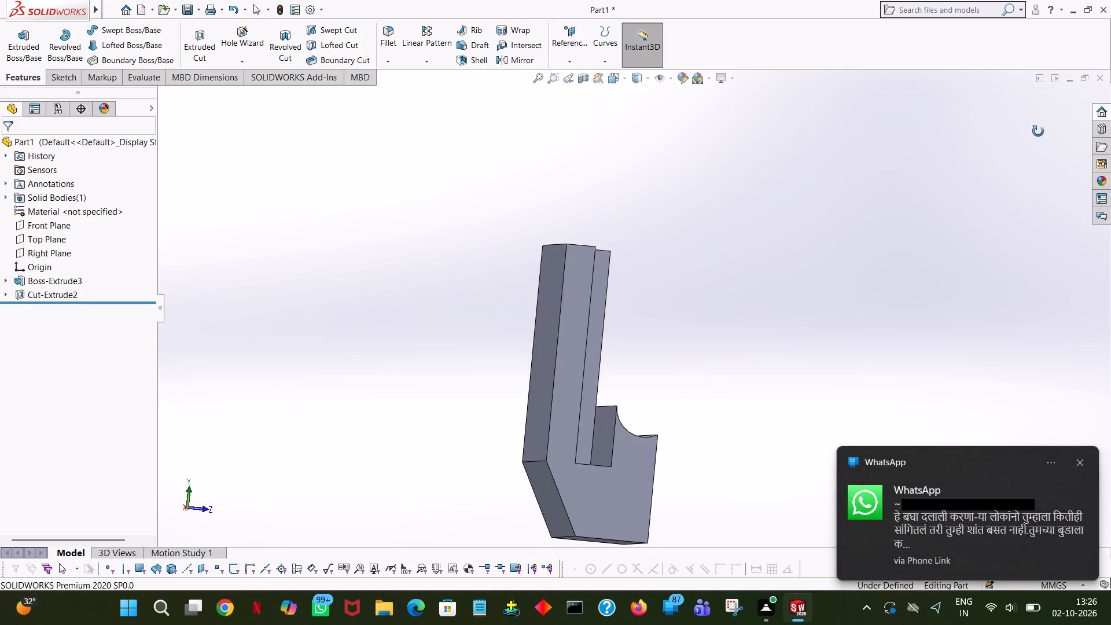
pyautogui.moveTo(1038, 131); pyautogui.dragTo(924, 196, button='middle')
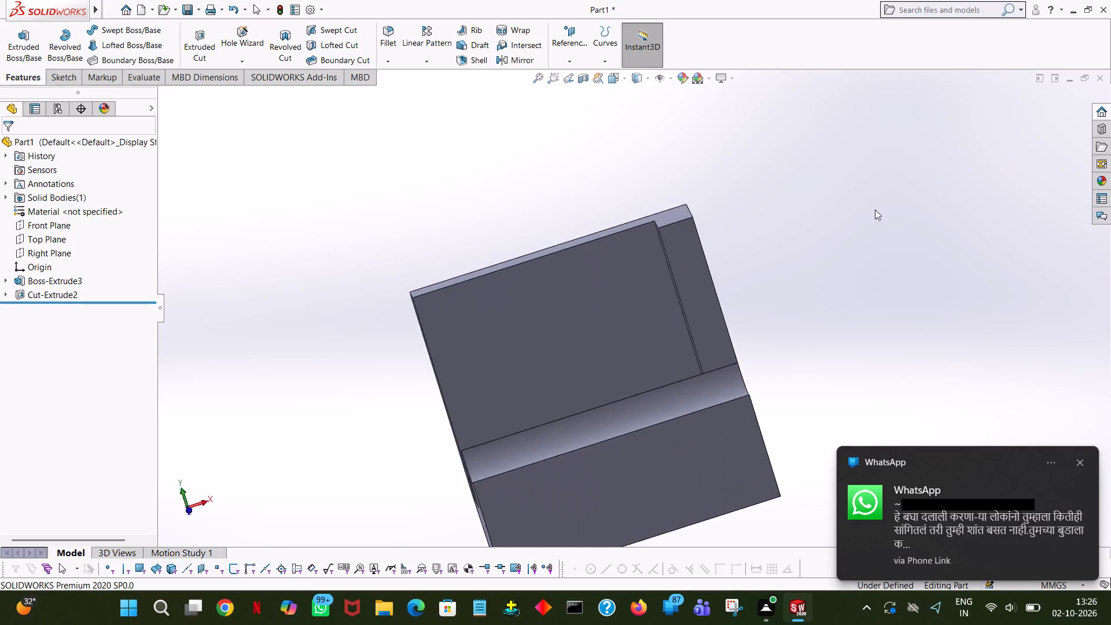
pyautogui.moveTo(824, 226); pyautogui.dragTo(721, 325, button='middle')
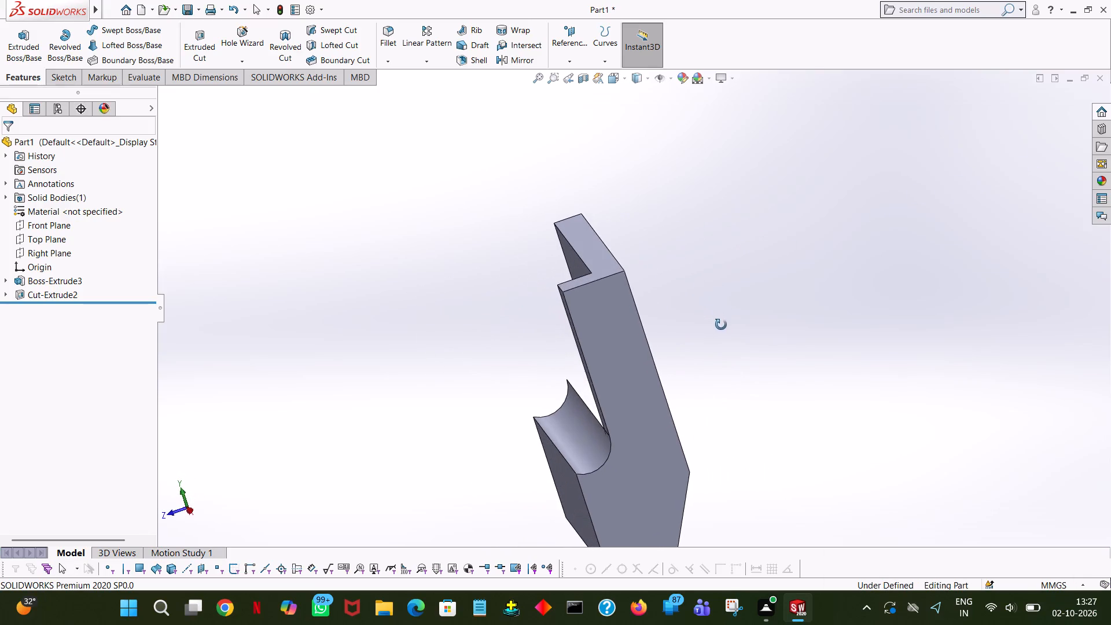
pyautogui.moveTo(721, 325); pyautogui.dragTo(722, 325, button='middle')
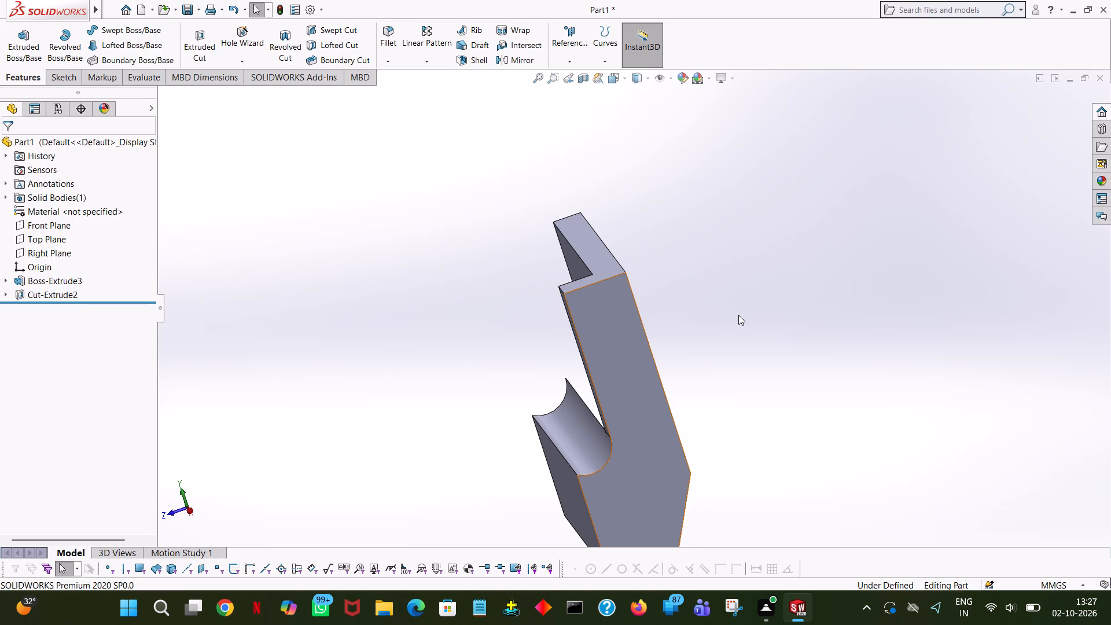
pyautogui.moveTo(738, 315); pyautogui.dragTo(771, 505, button='middle')
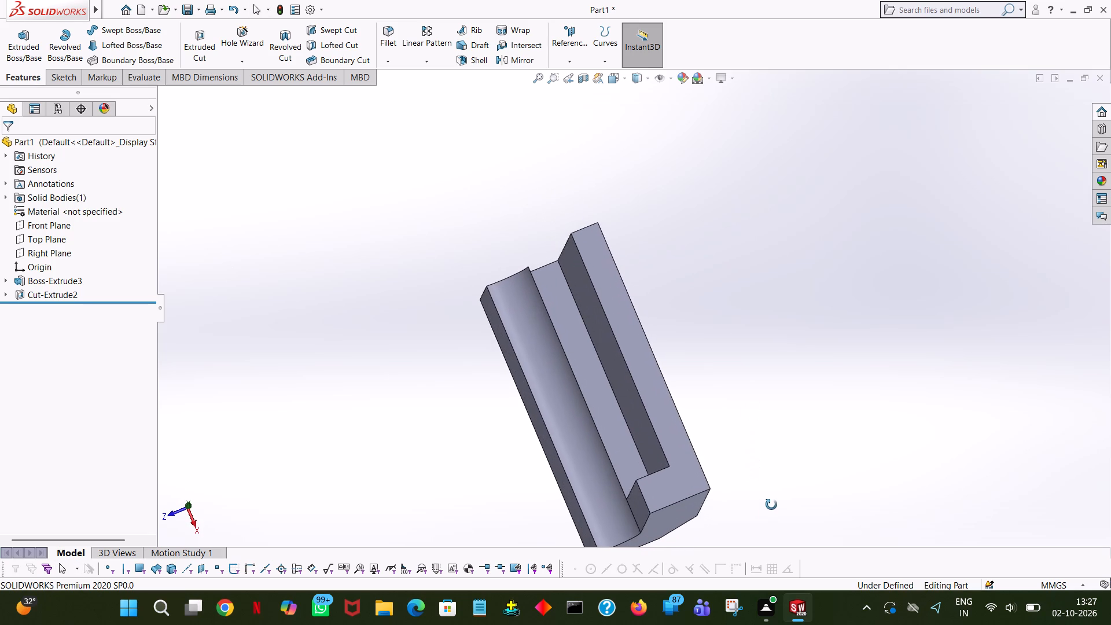
# Undo the 60 mm deep cut of the groove-side region, going back to its open top-face sketch.
pyautogui.moveTo(771, 505); pyautogui.dragTo(766, 479, button='middle')
pyautogui.moveTo(738, 389); pyautogui.dragTo(734, 358, button='middle')
pyautogui.moveTo(833, 315); pyautogui.dragTo(836, 314, button='middle')
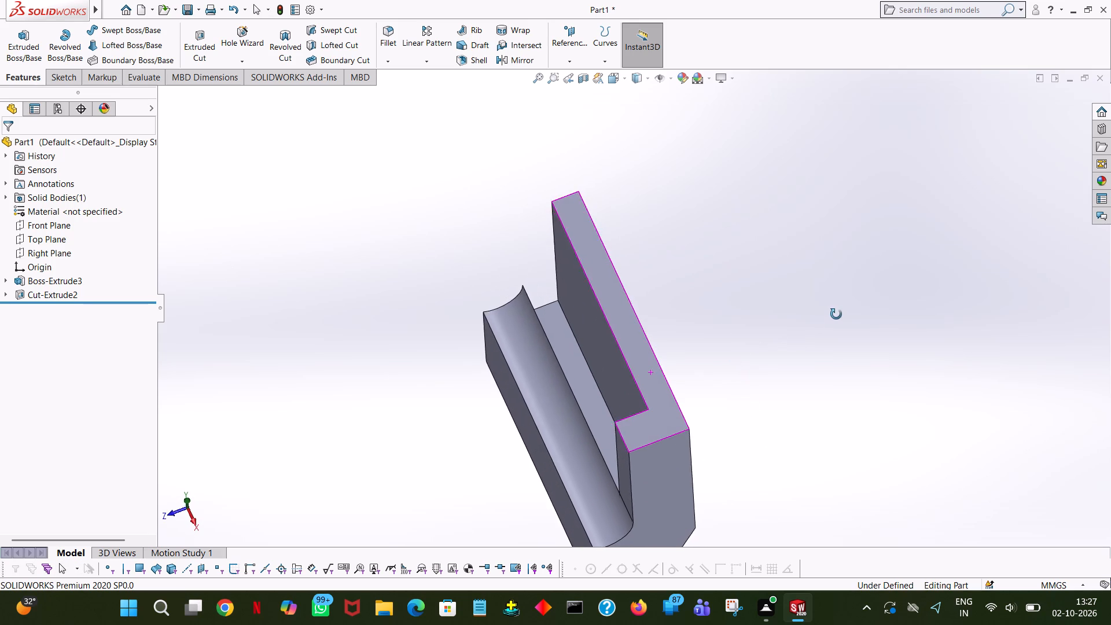
pyautogui.moveTo(836, 314); pyautogui.dragTo(958, 481, button='middle')
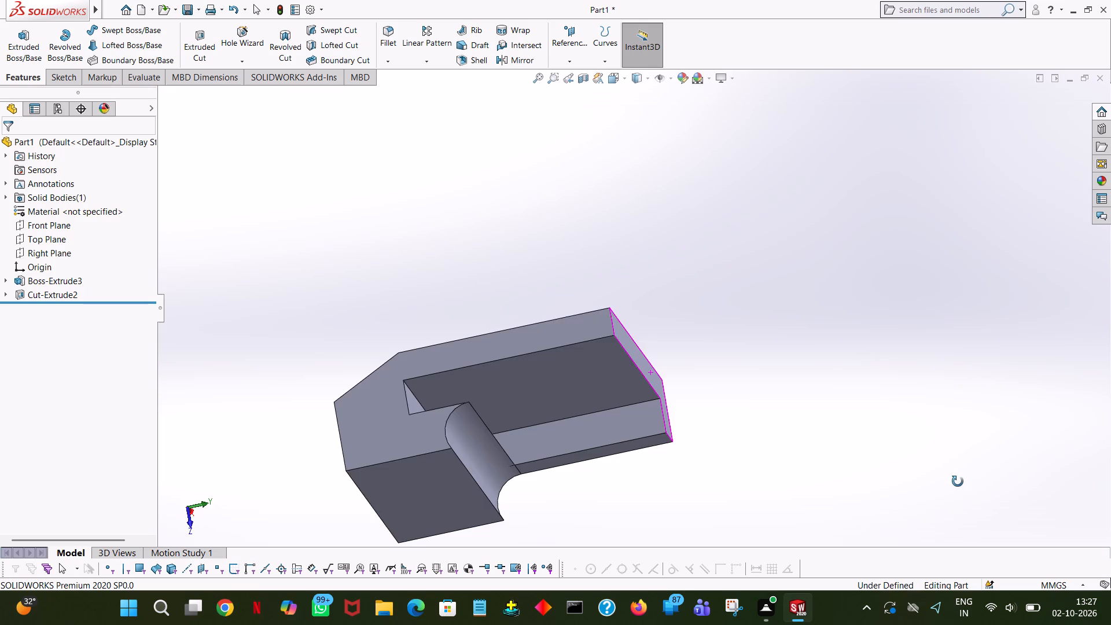
pyautogui.moveTo(958, 481); pyautogui.dragTo(832, 389, button='middle')
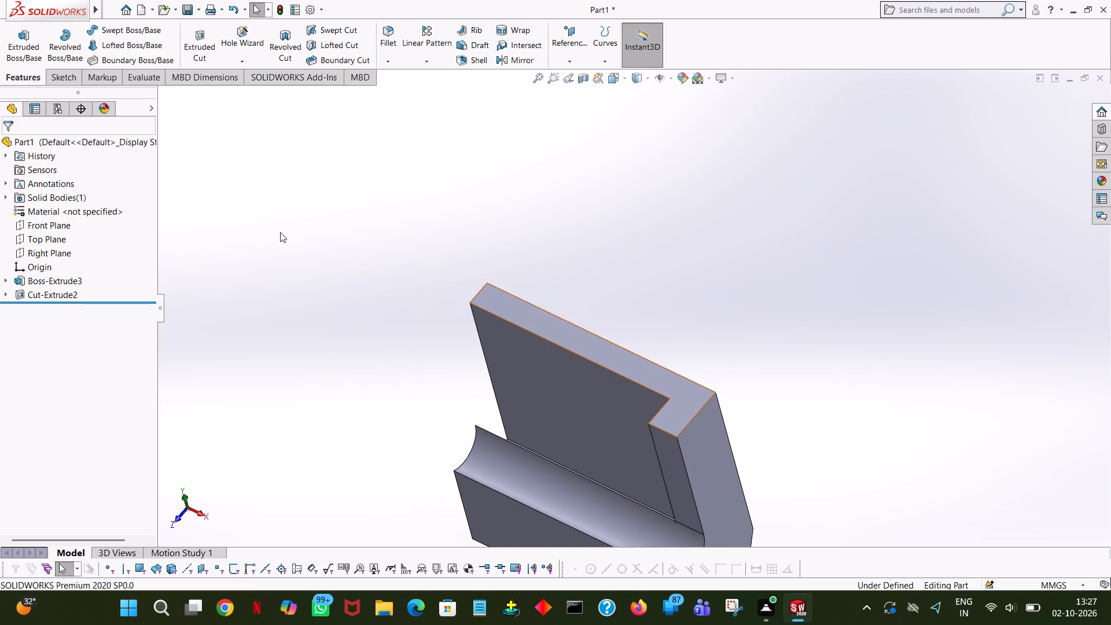
pyautogui.click(231, 6)
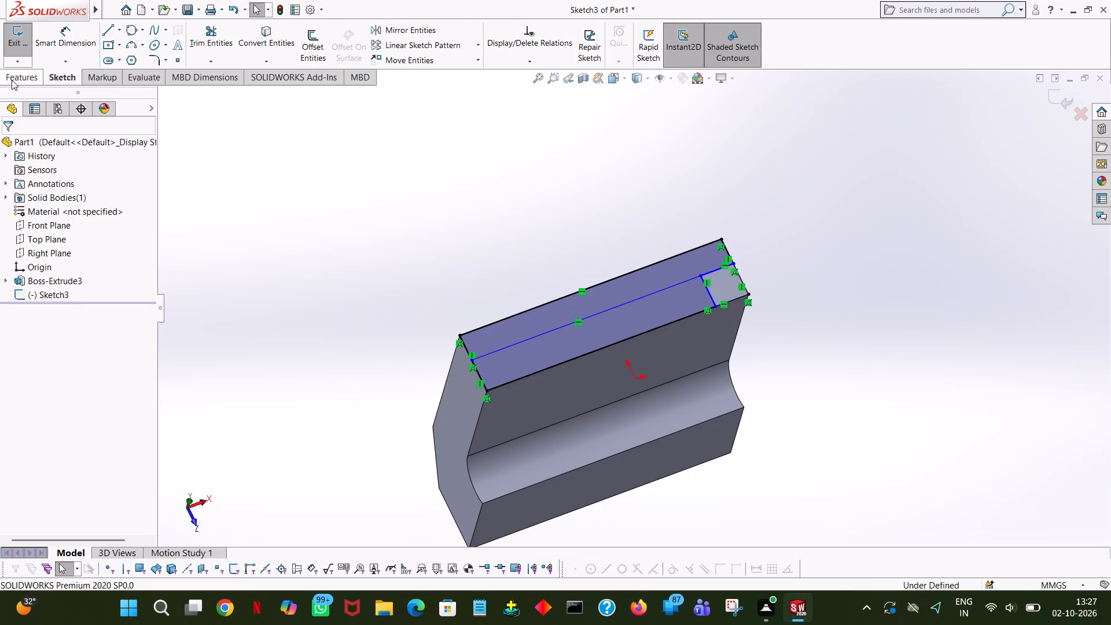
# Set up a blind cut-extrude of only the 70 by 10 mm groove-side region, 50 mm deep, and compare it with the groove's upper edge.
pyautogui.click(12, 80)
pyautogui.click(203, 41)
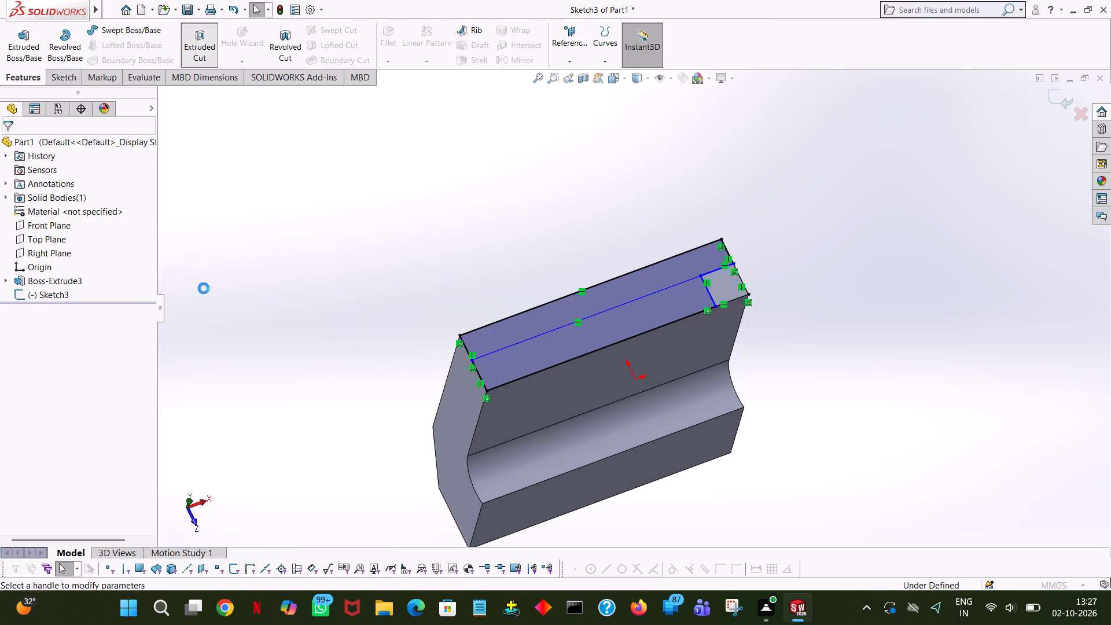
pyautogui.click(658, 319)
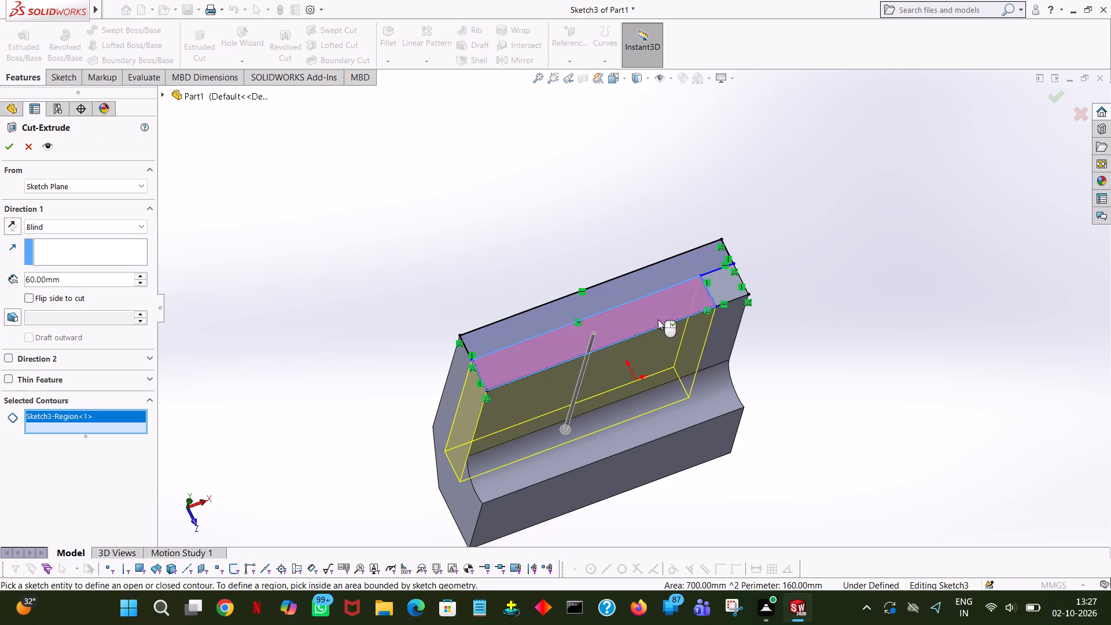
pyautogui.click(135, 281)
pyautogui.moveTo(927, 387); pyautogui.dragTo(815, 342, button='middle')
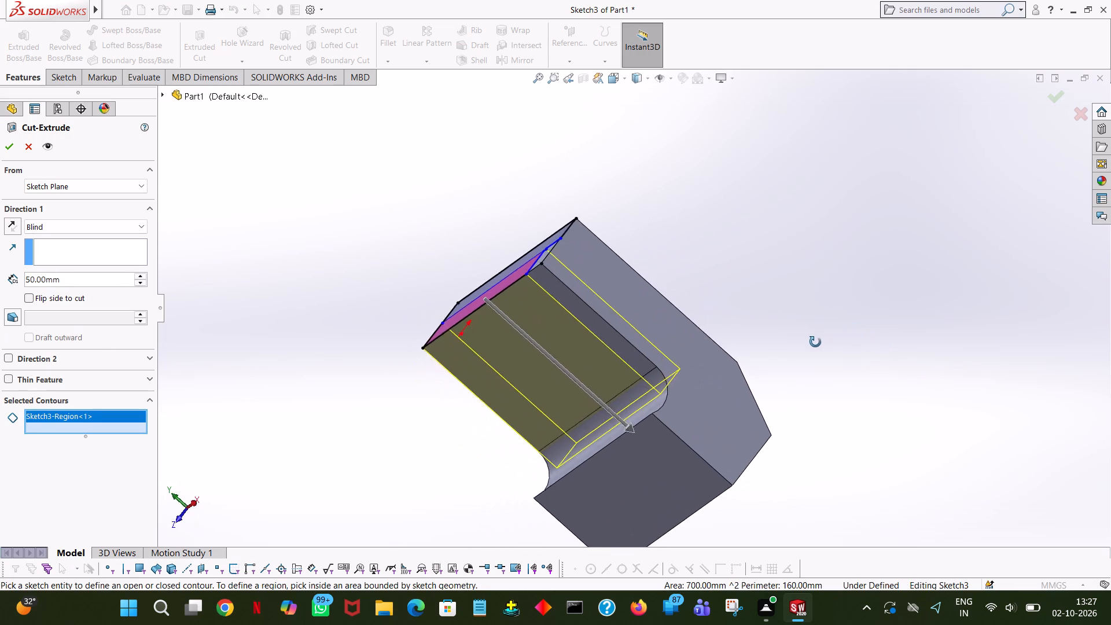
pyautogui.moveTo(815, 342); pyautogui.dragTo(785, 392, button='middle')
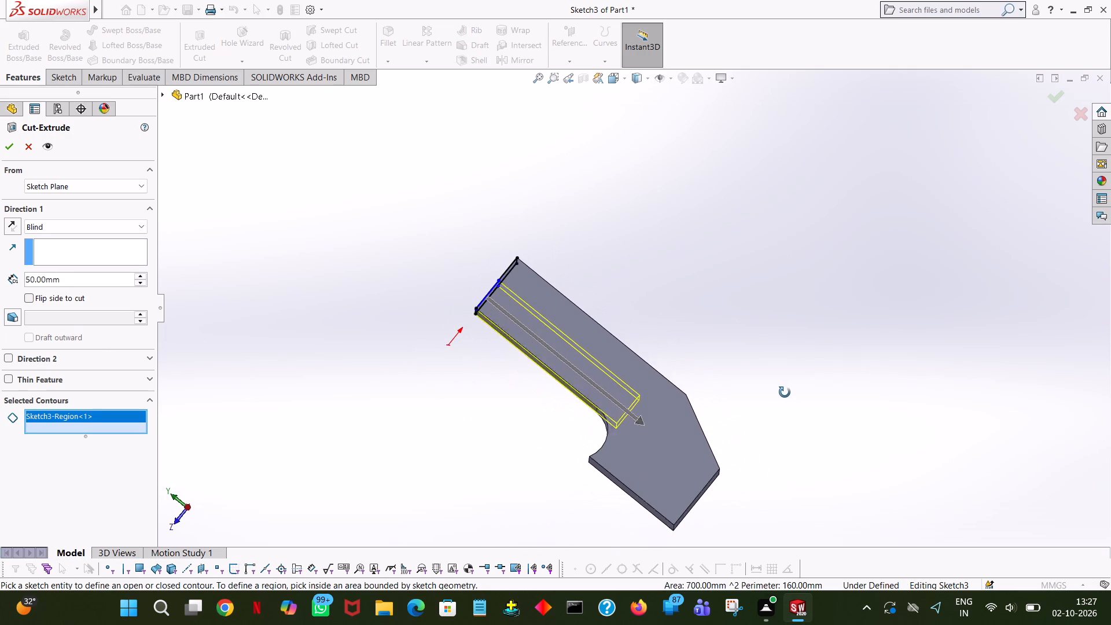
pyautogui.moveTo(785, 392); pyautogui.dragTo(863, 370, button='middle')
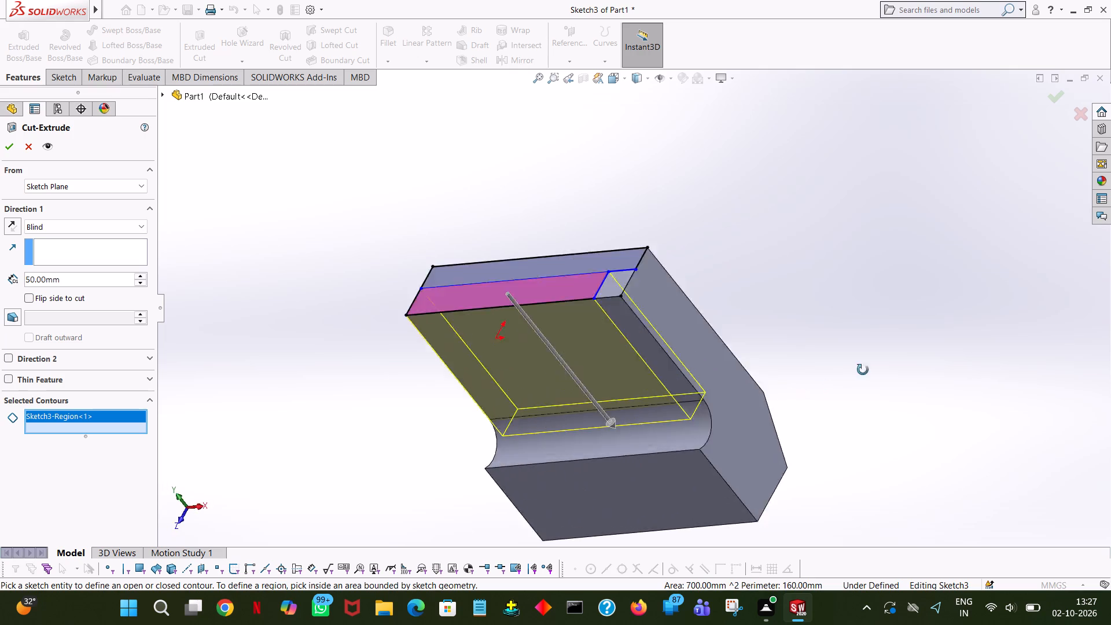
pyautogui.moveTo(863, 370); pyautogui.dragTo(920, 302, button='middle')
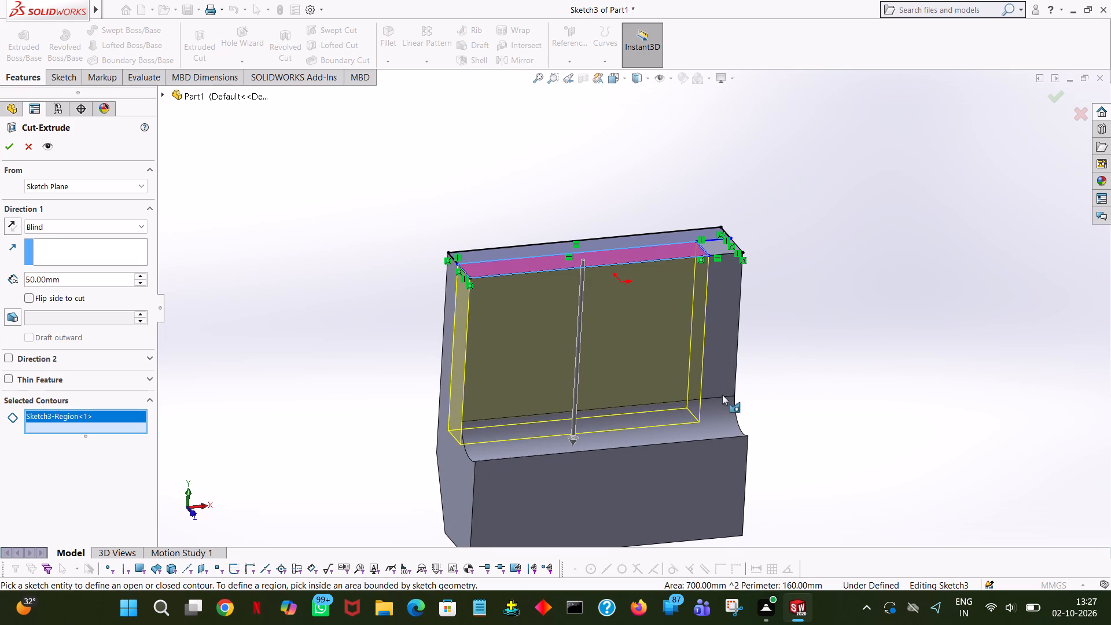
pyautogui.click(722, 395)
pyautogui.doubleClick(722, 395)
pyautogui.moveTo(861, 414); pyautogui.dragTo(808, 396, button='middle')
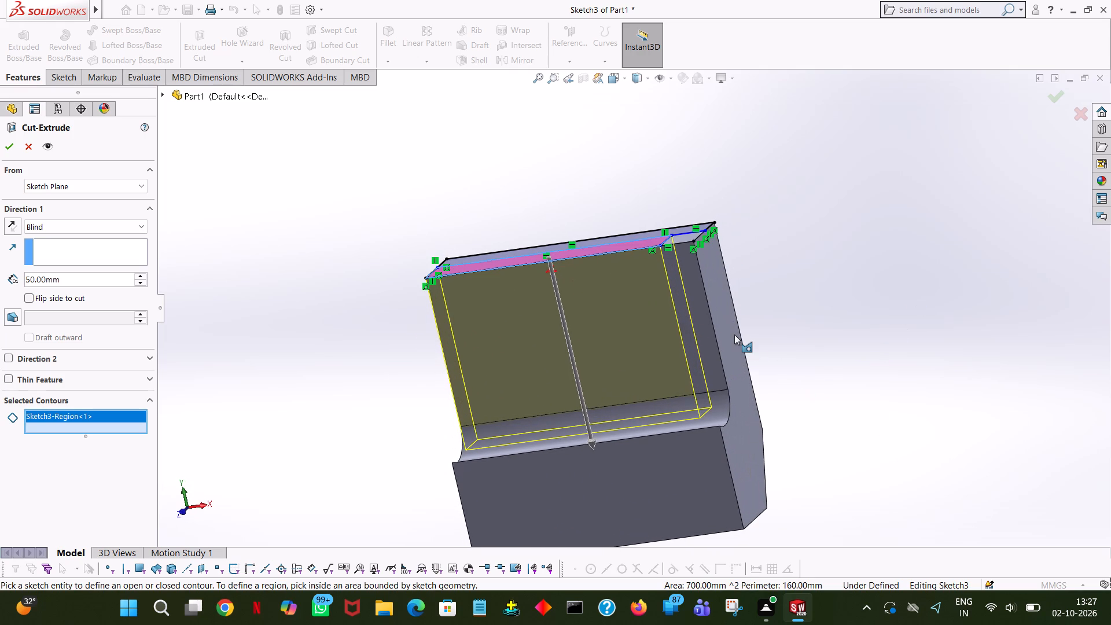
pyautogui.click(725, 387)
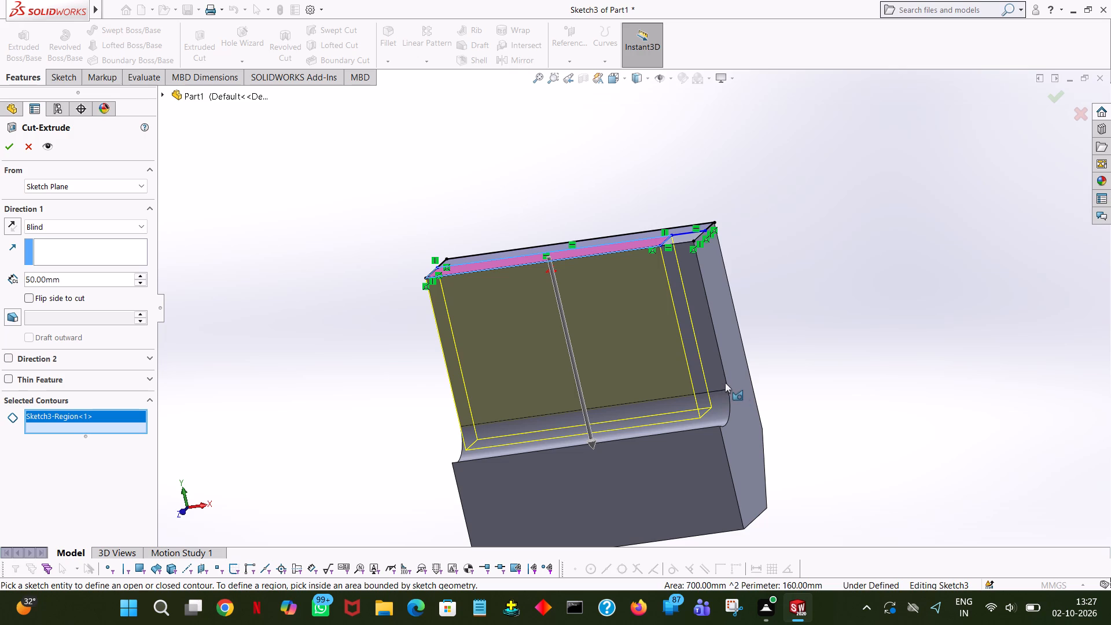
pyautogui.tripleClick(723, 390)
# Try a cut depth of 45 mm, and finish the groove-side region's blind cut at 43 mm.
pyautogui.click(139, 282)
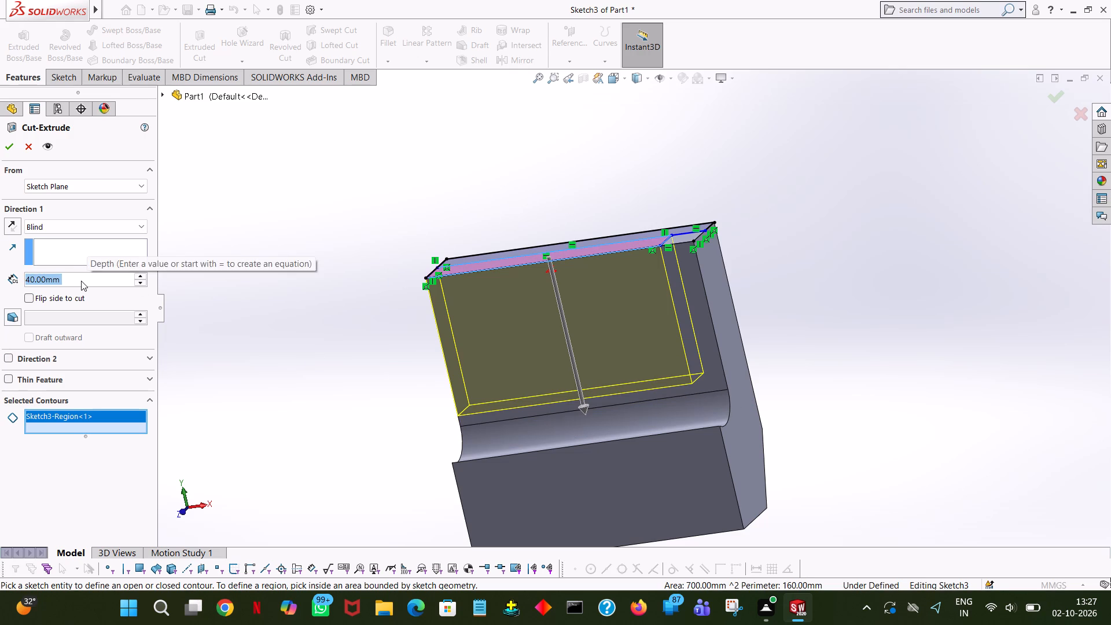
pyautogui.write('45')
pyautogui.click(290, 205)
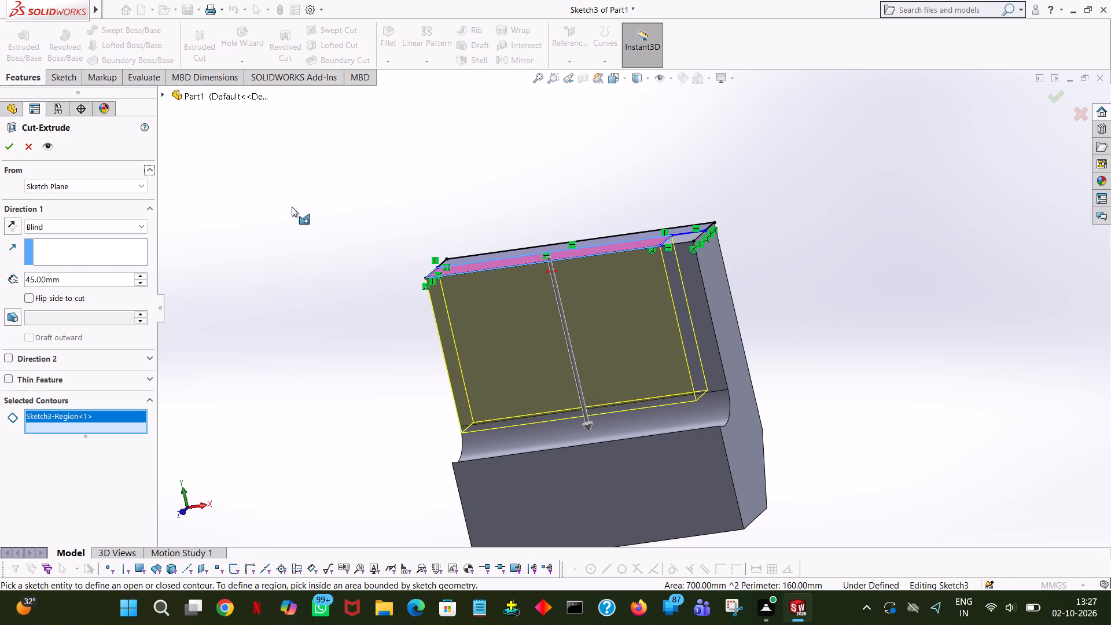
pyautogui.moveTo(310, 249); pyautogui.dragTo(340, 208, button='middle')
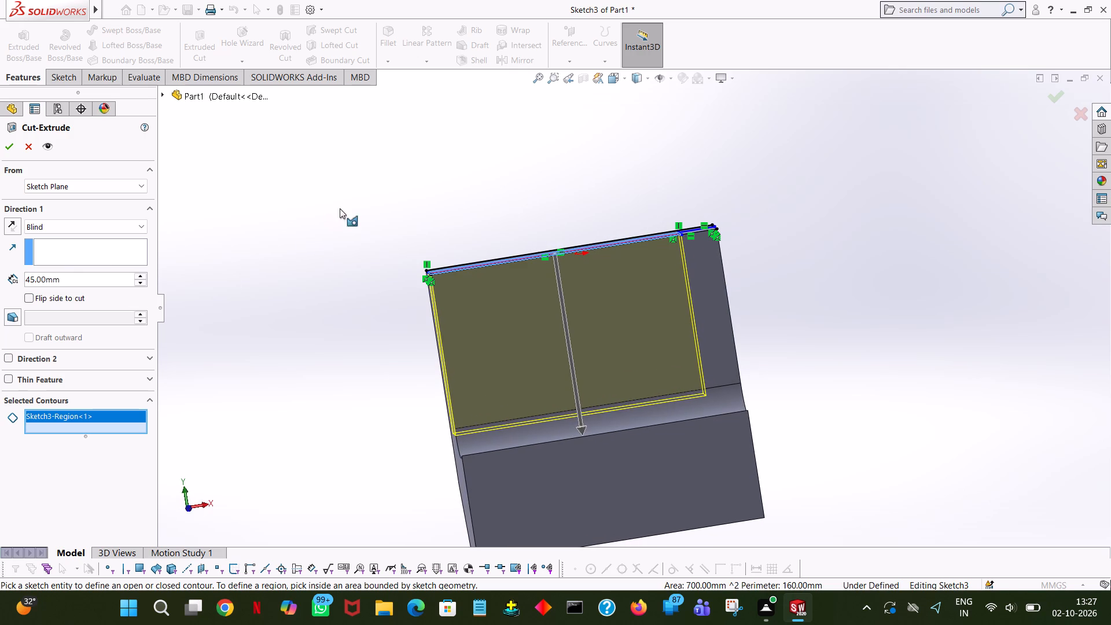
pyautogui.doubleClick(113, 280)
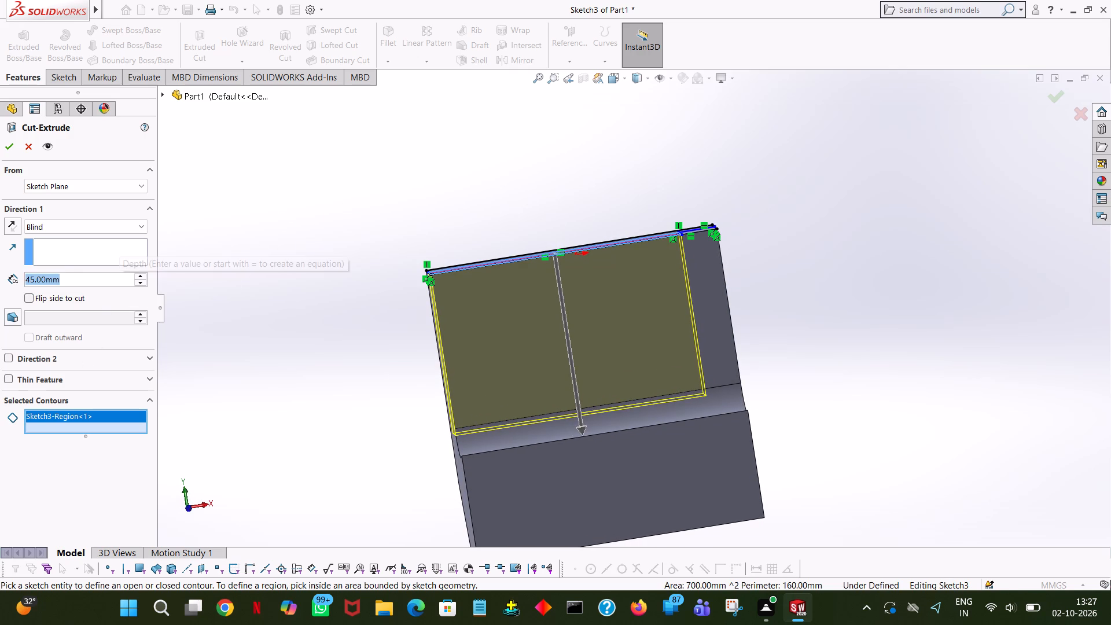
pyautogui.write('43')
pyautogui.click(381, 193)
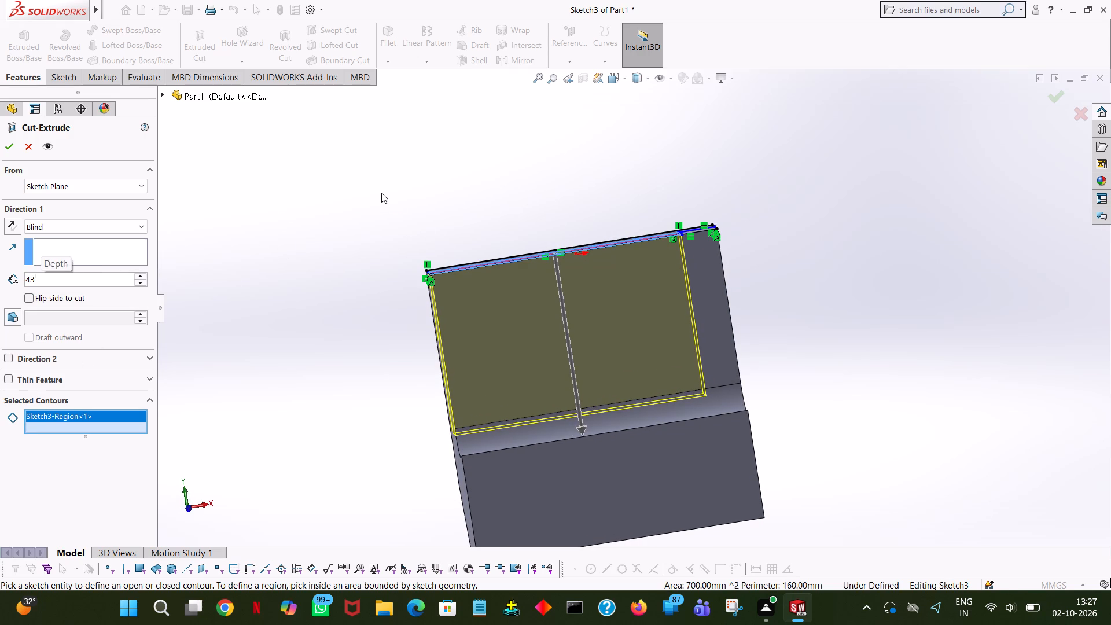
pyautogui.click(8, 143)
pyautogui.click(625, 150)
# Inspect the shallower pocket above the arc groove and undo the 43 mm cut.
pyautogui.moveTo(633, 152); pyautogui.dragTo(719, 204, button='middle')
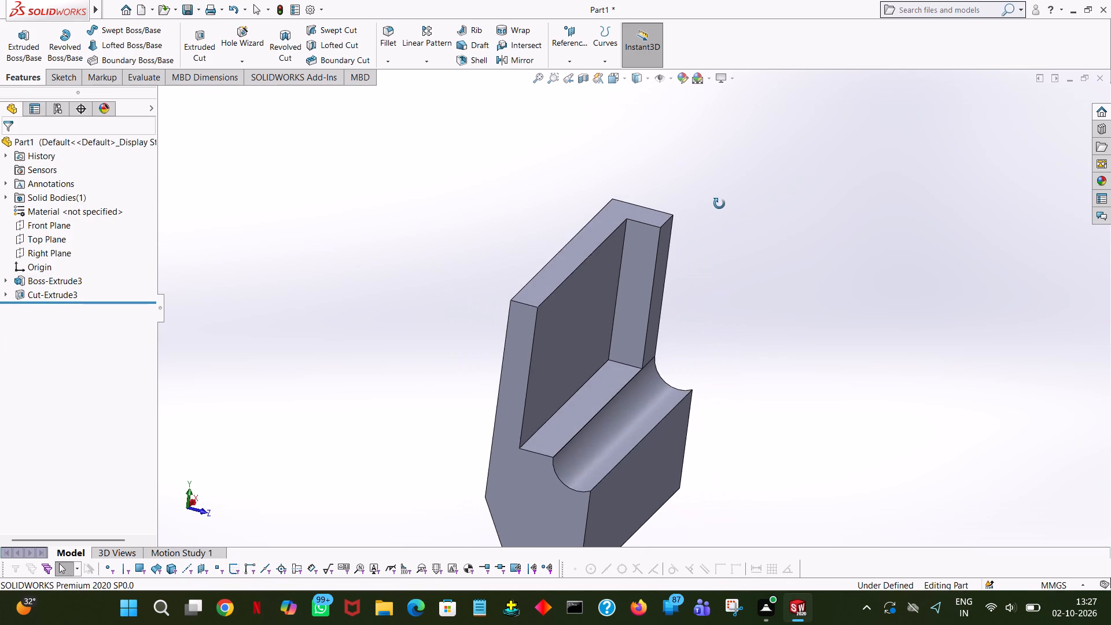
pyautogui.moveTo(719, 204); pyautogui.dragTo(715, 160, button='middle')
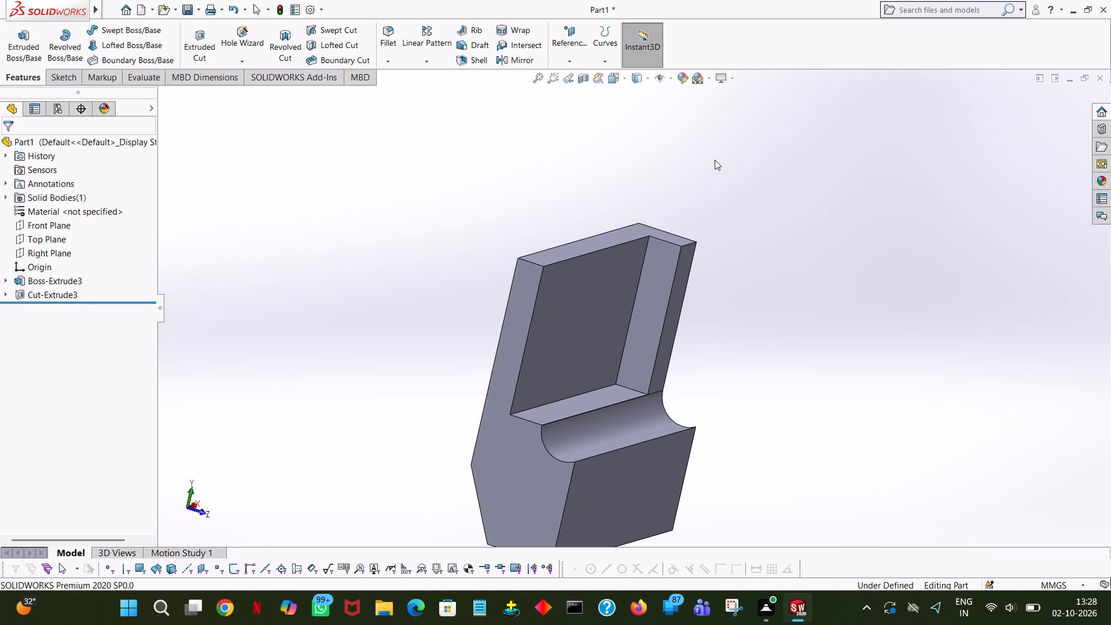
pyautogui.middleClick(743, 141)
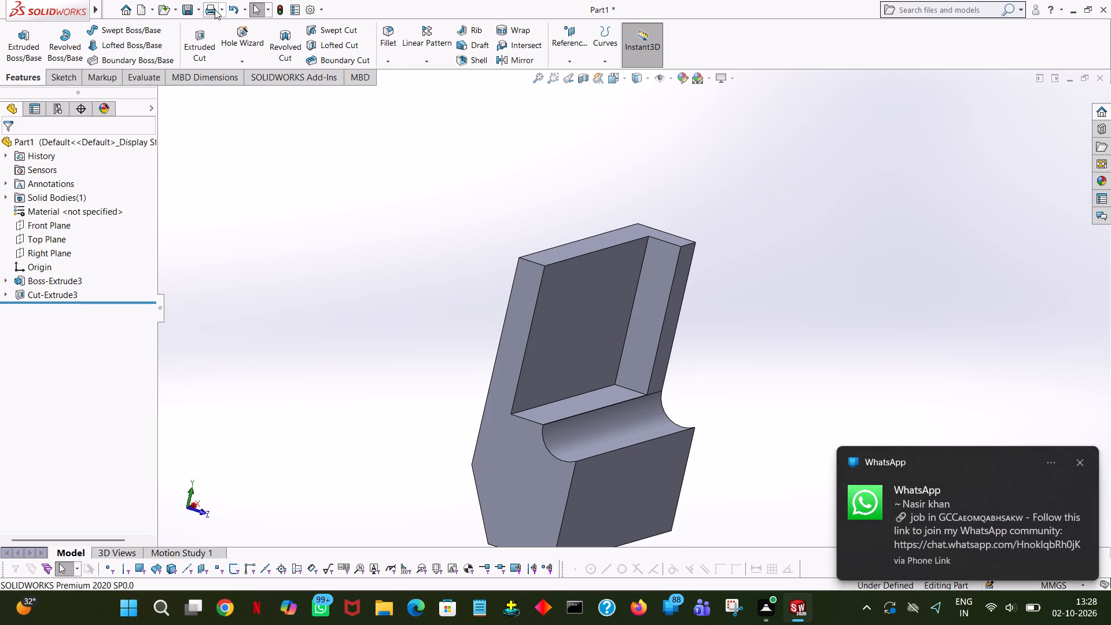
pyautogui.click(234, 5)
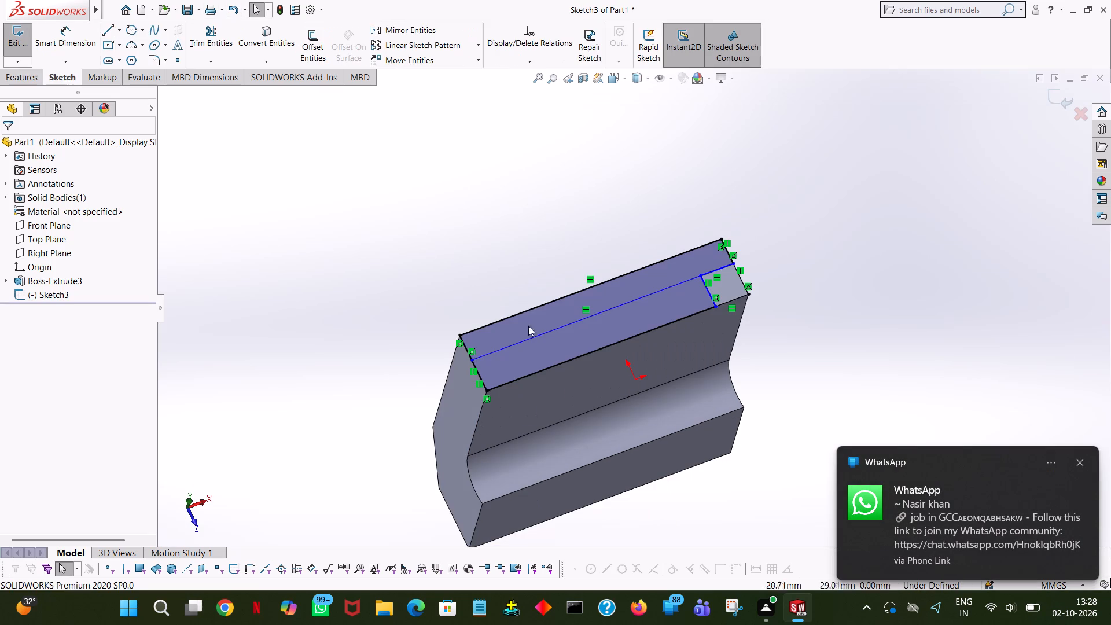
# Facing the top-face sketch, outline a 70 mm long rectangle over the groove, from the groove-side edge to the part's outer edge.
pyautogui.click(100, 30)
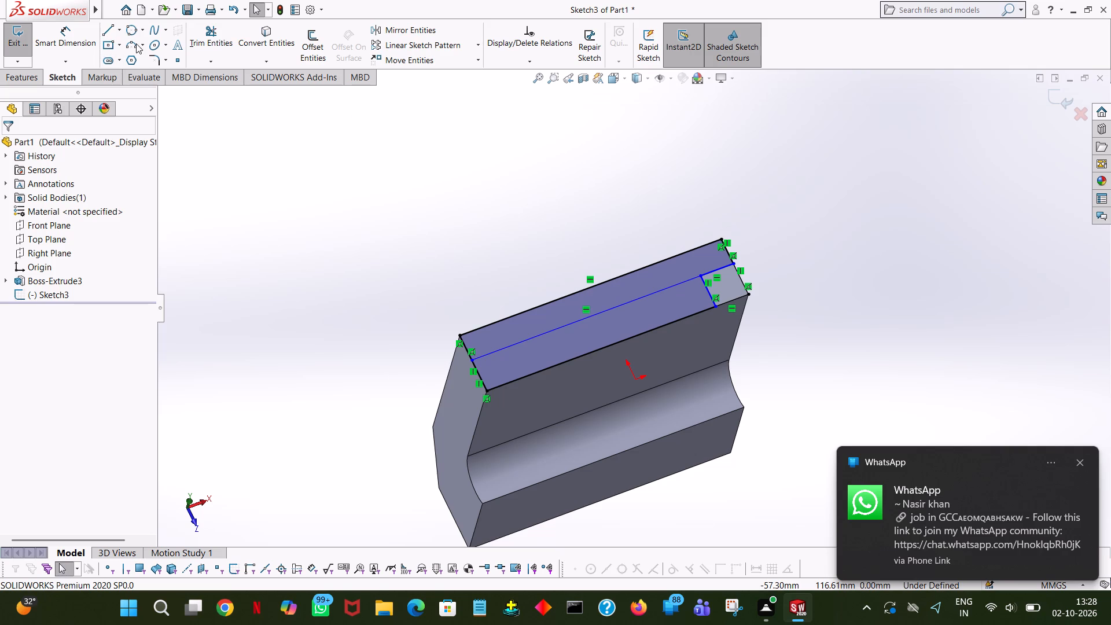
pyautogui.press('space')
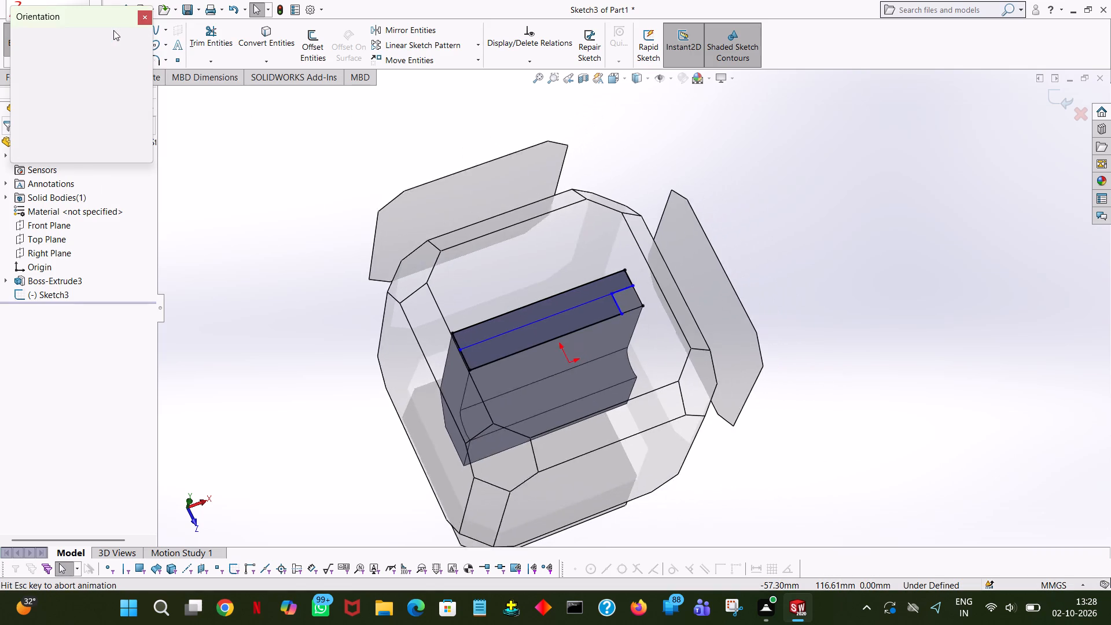
pyautogui.click(142, 97)
pyautogui.click(139, 90)
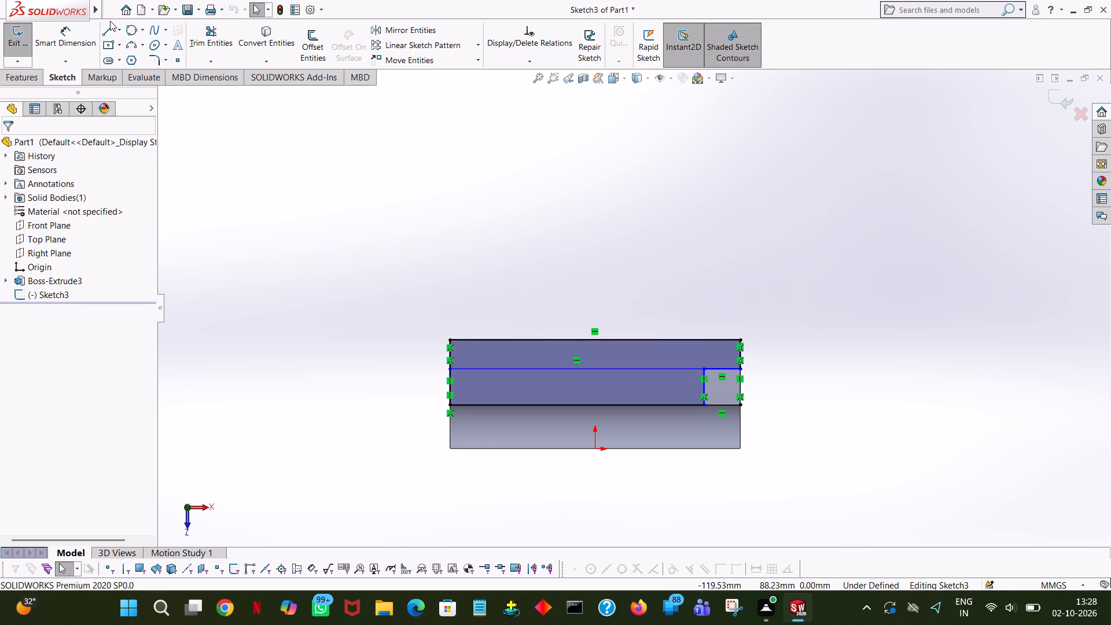
pyautogui.click(105, 30)
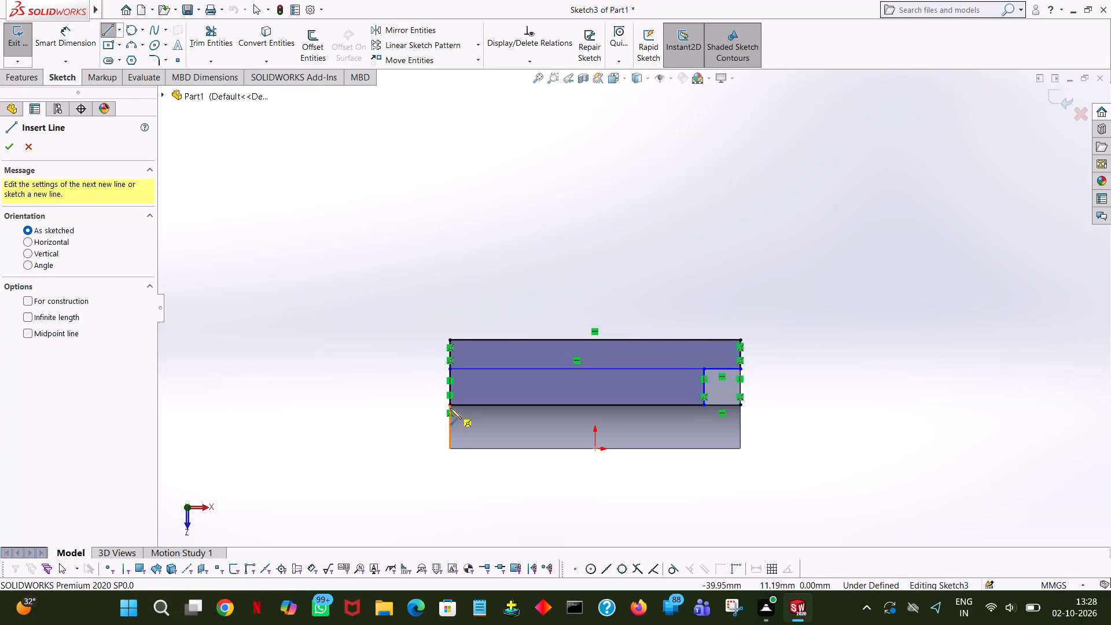
pyautogui.click(448, 402)
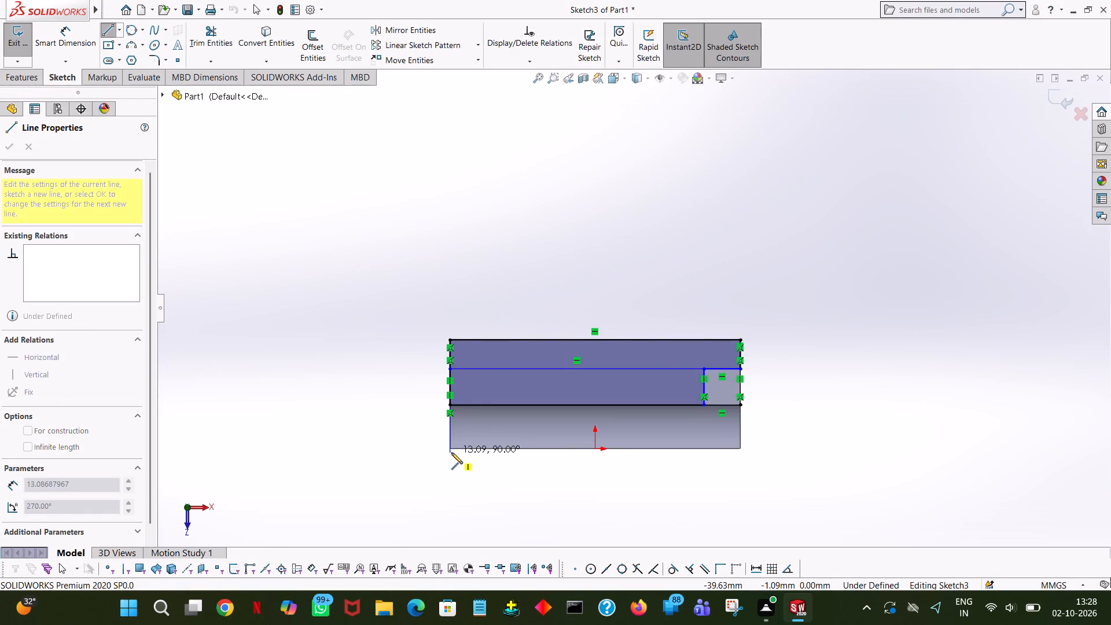
pyautogui.click(451, 450)
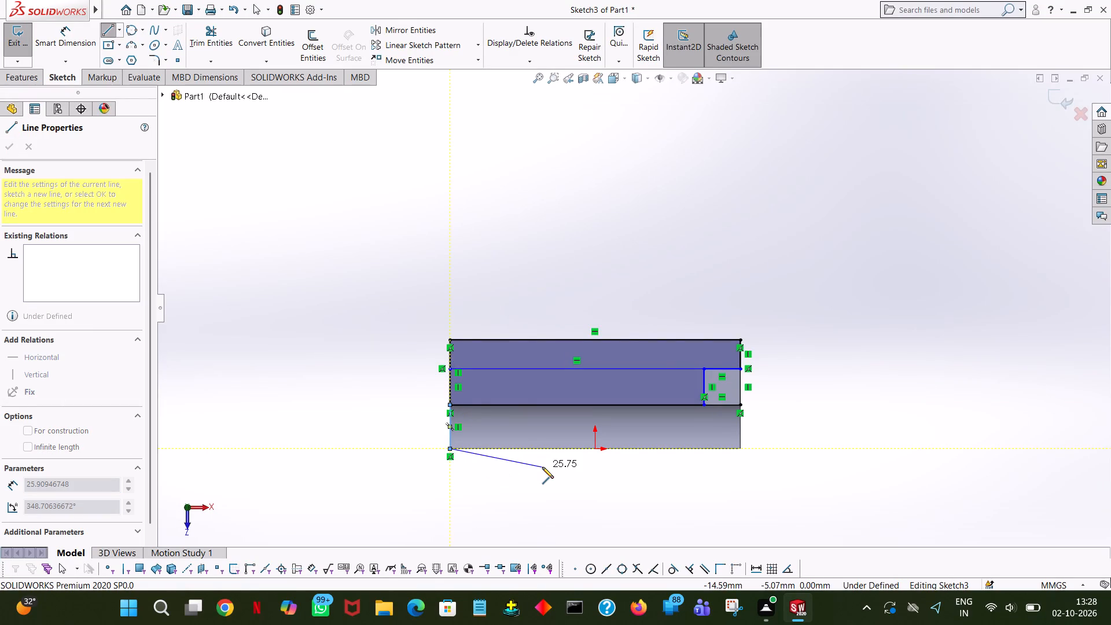
pyautogui.click(702, 449)
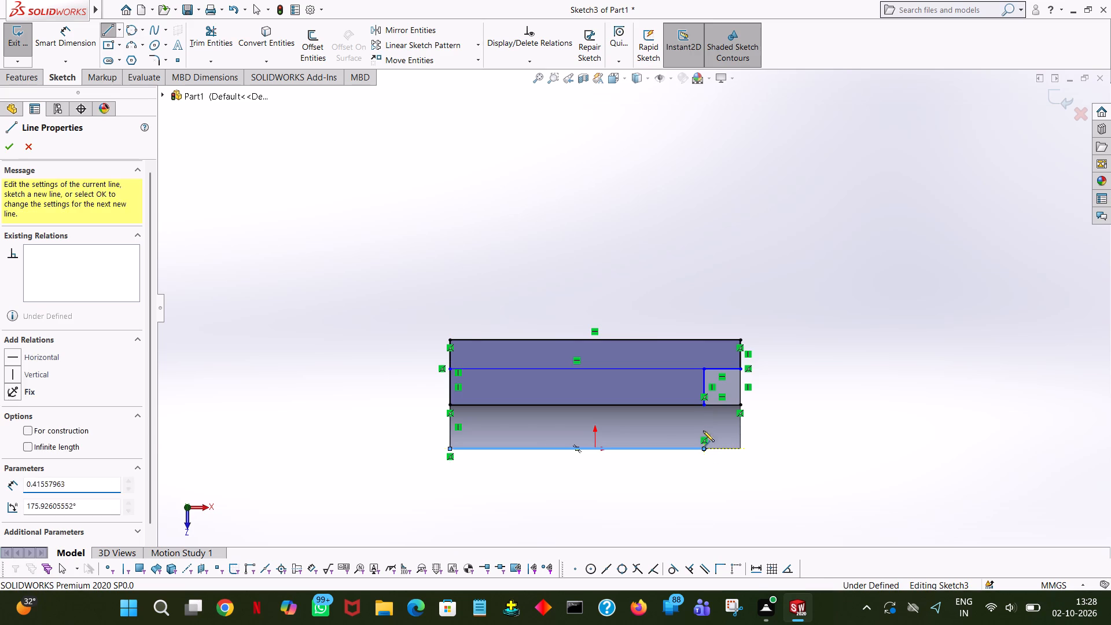
pyautogui.click(703, 406)
pyautogui.rightClick(703, 406)
pyautogui.click(715, 409)
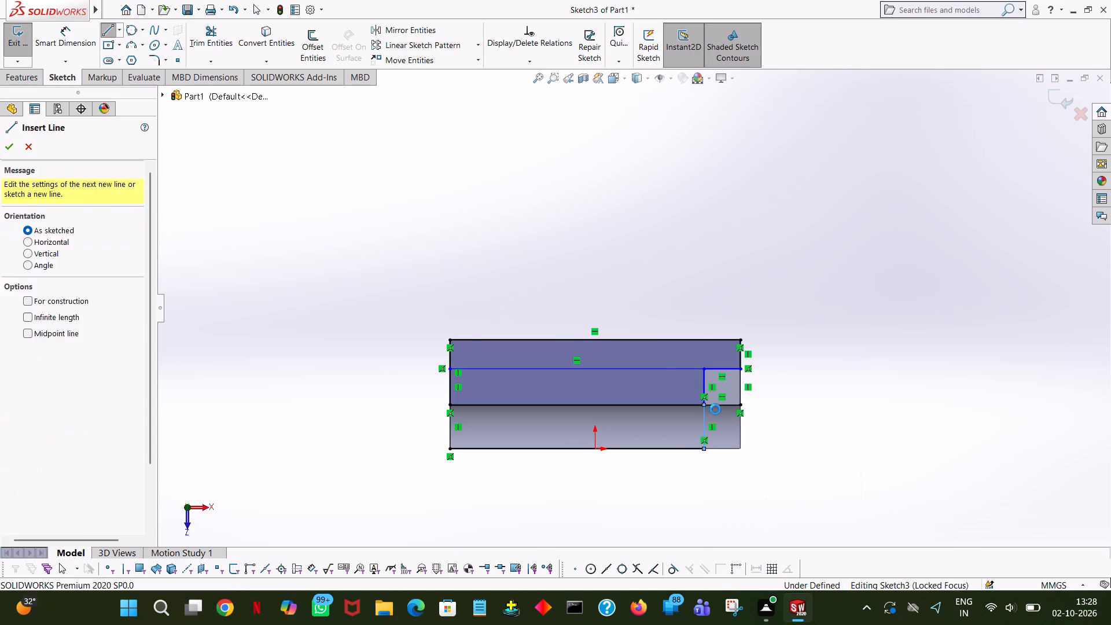
# Cut-extrude the two adjoining 70 mm long top-face regions, beside and over the groove, to a blind depth of 60 mm.
pyautogui.moveTo(752, 486); pyautogui.dragTo(742, 446, button='middle')
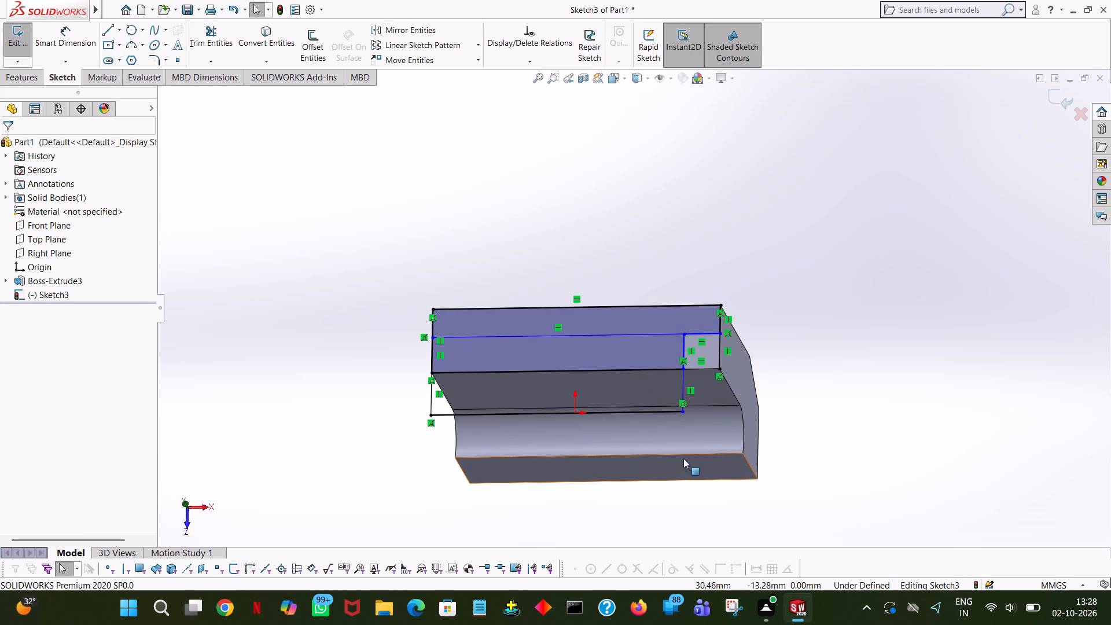
pyautogui.click(30, 77)
pyautogui.click(186, 45)
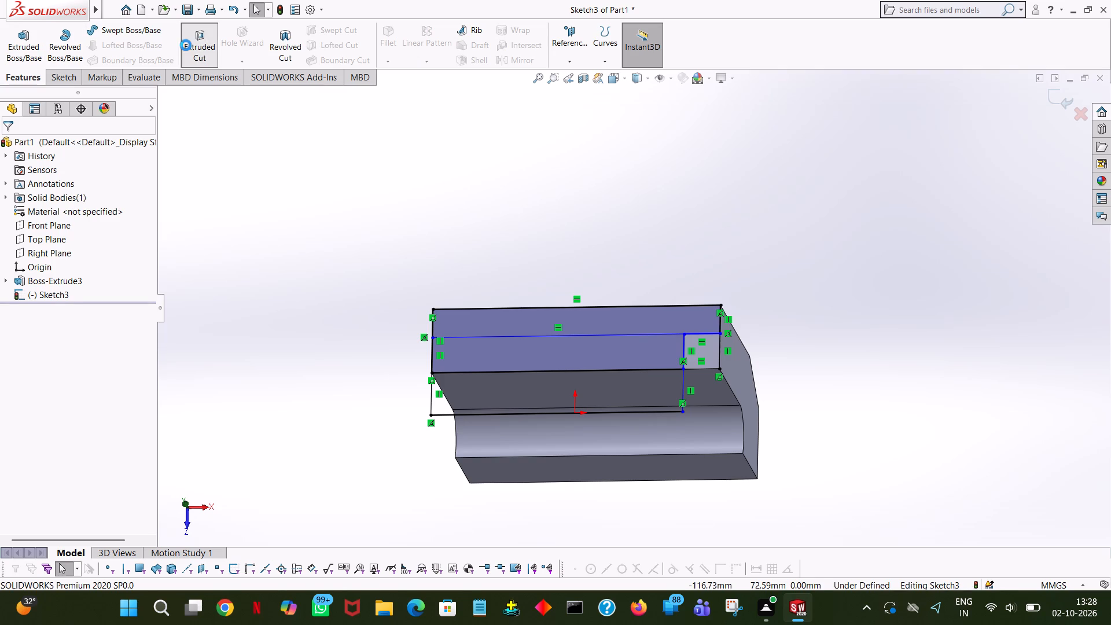
pyautogui.click(579, 342)
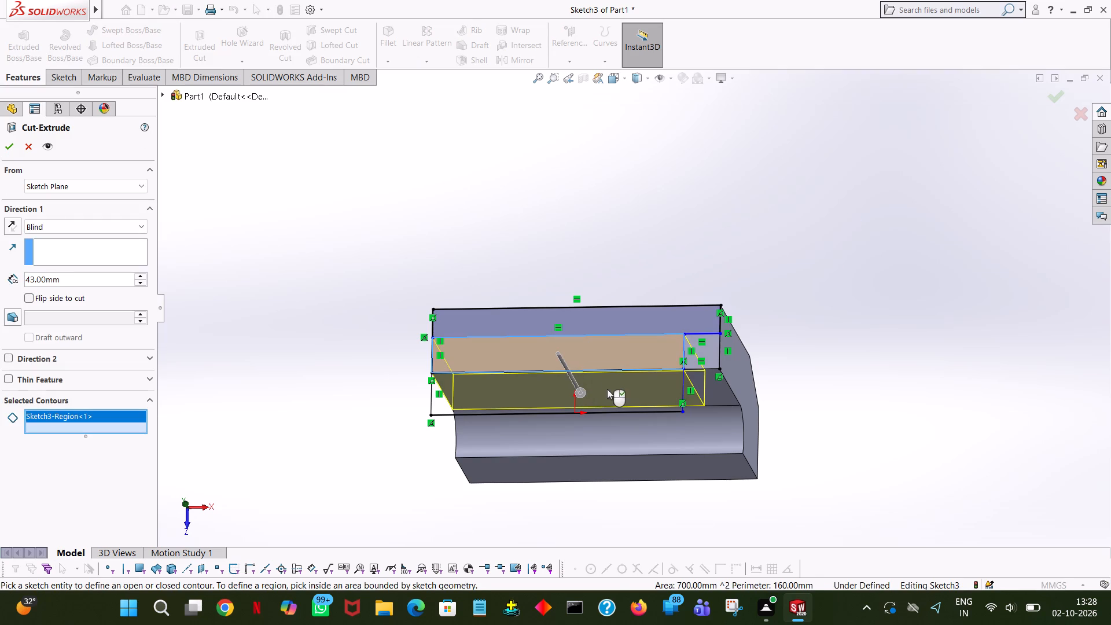
pyautogui.click(608, 389)
pyautogui.moveTo(746, 488); pyautogui.dragTo(727, 271, button='middle')
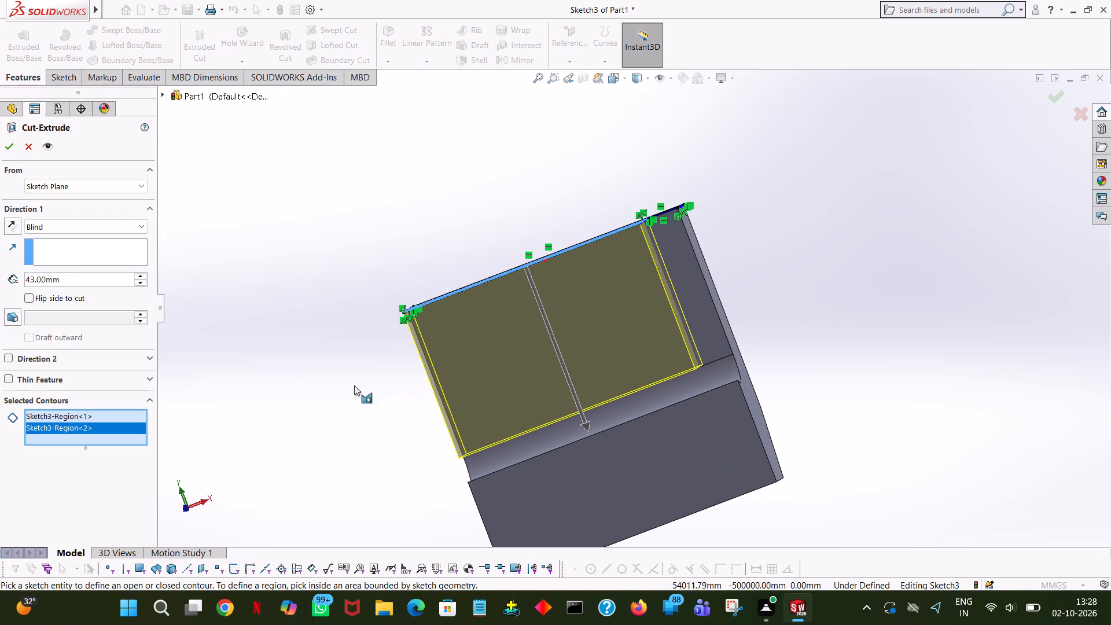
pyautogui.doubleClick(122, 280)
pyautogui.write('60')
pyautogui.click(242, 214)
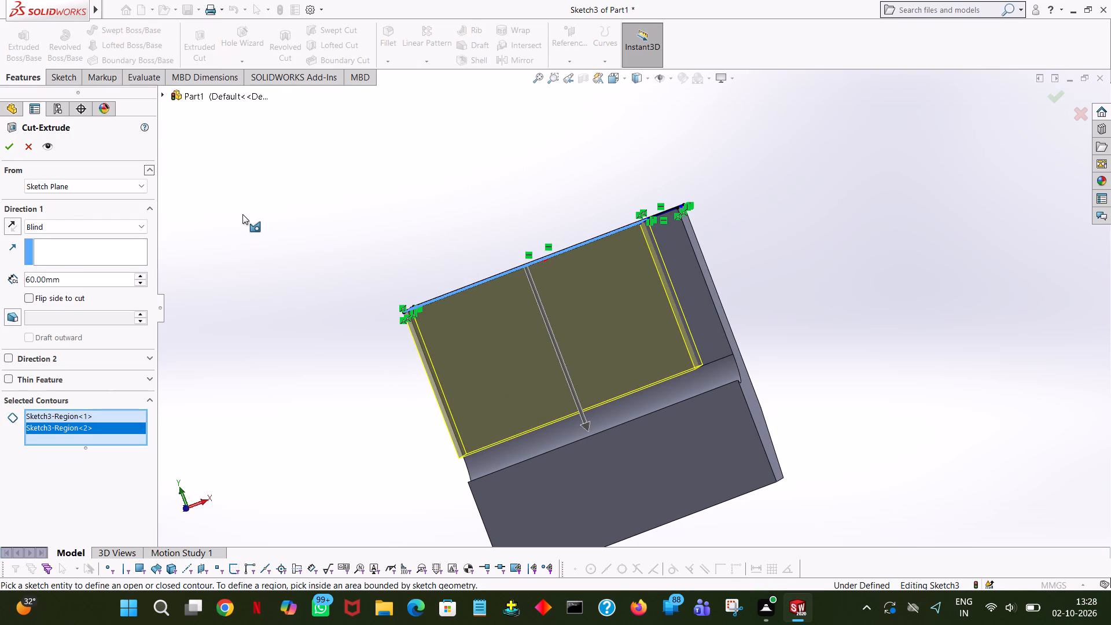
pyautogui.click(16, 142)
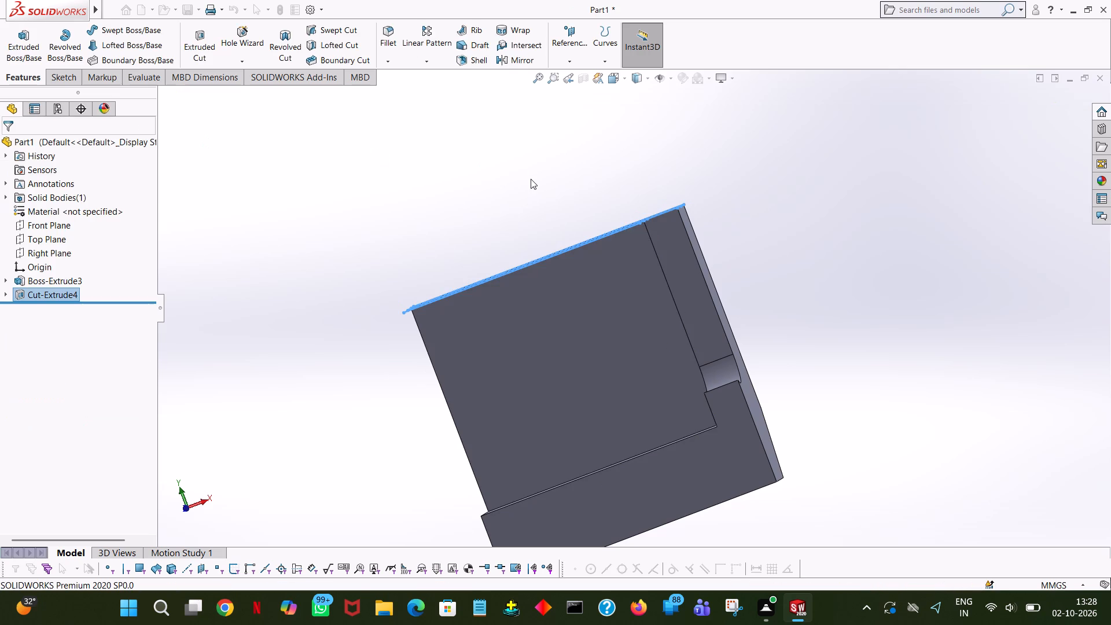
# Examine the deepened pocket, the remaining groove end and the L-shaped end face from all around the part.
pyautogui.moveTo(841, 333); pyautogui.dragTo(967, 230, button='middle')
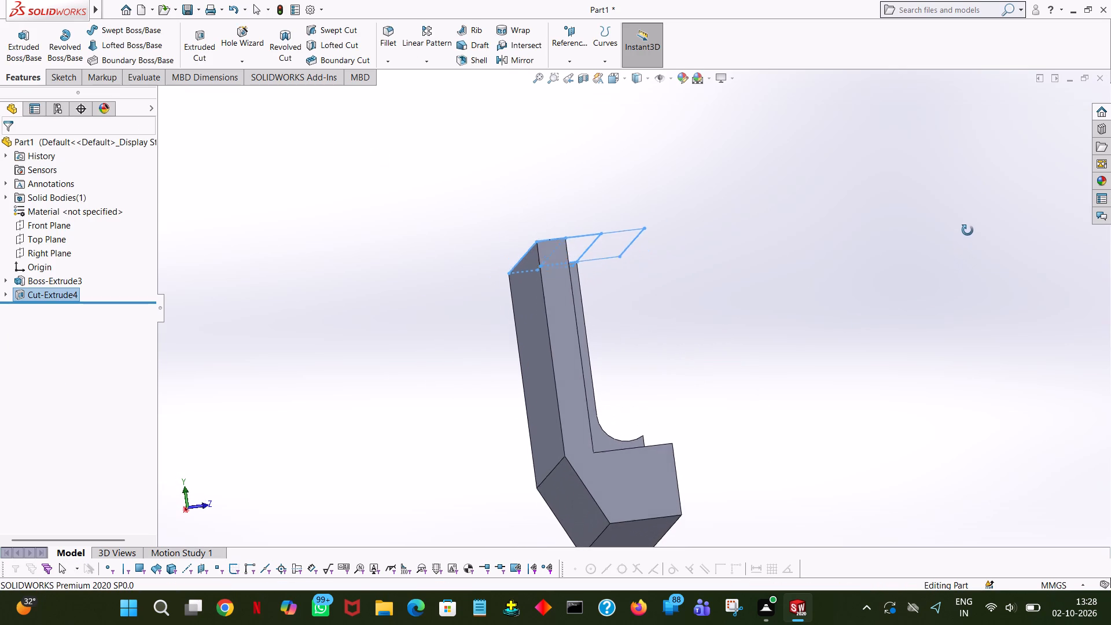
pyautogui.moveTo(967, 230); pyautogui.dragTo(959, 231, button='middle')
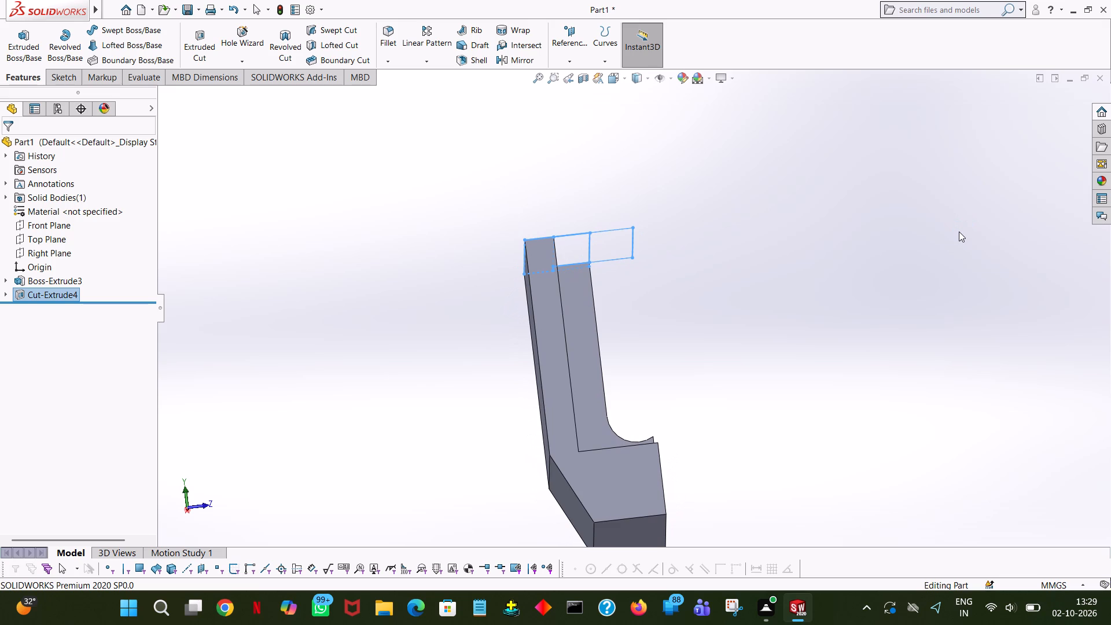
pyautogui.moveTo(929, 260); pyautogui.dragTo(934, 314, button='middle')
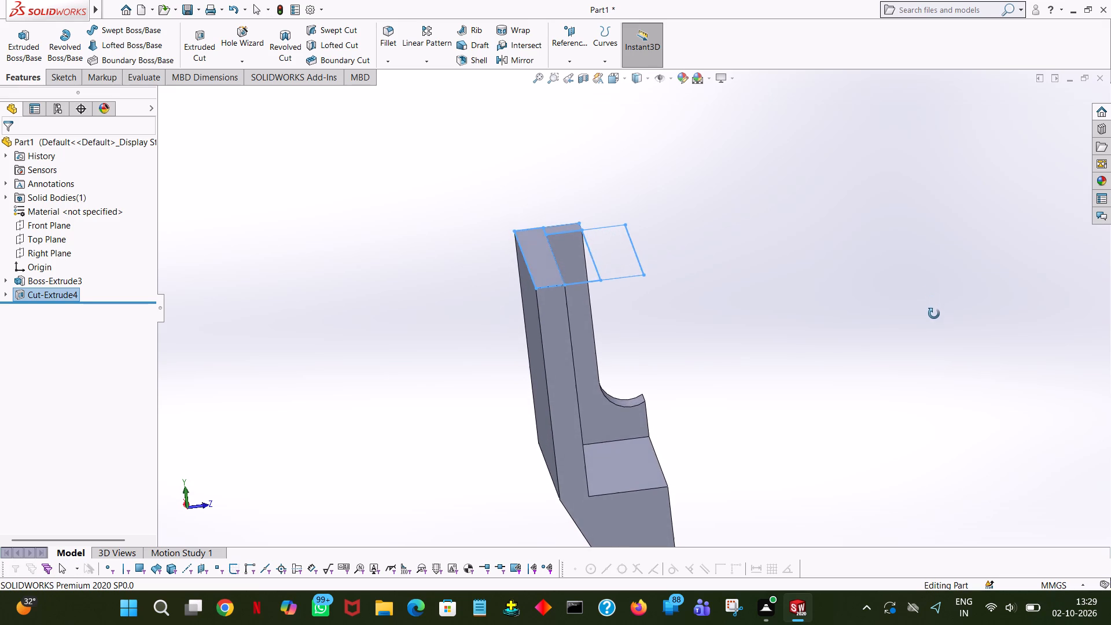
pyautogui.moveTo(934, 314); pyautogui.dragTo(927, 234, button='middle')
pyautogui.moveTo(928, 234); pyautogui.dragTo(933, 245, button='middle')
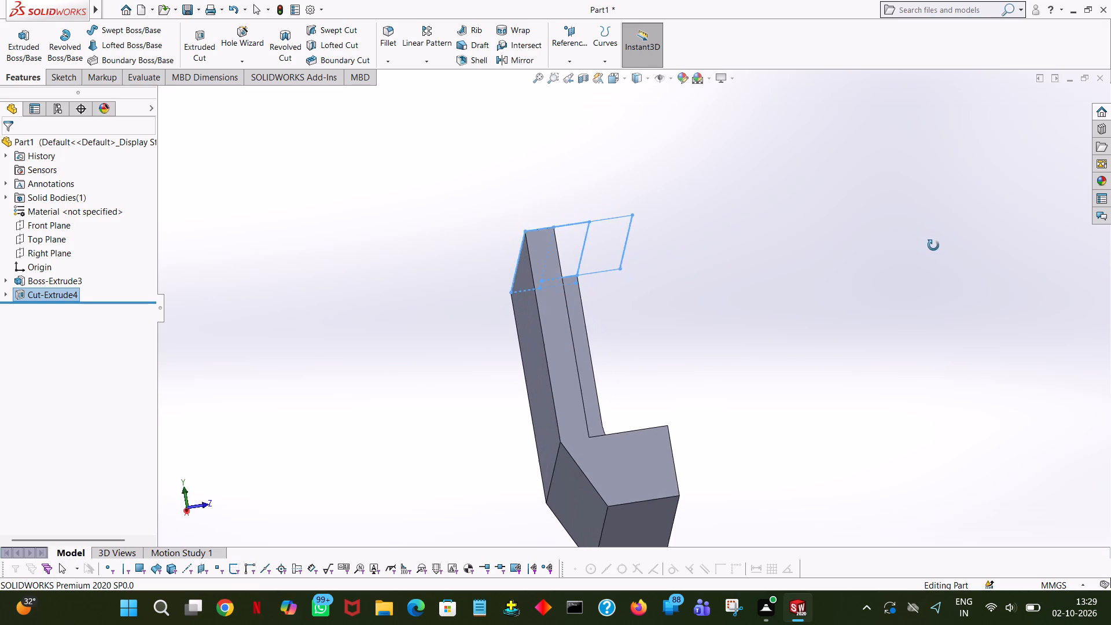
pyautogui.moveTo(933, 245); pyautogui.dragTo(740, 334, button='middle')
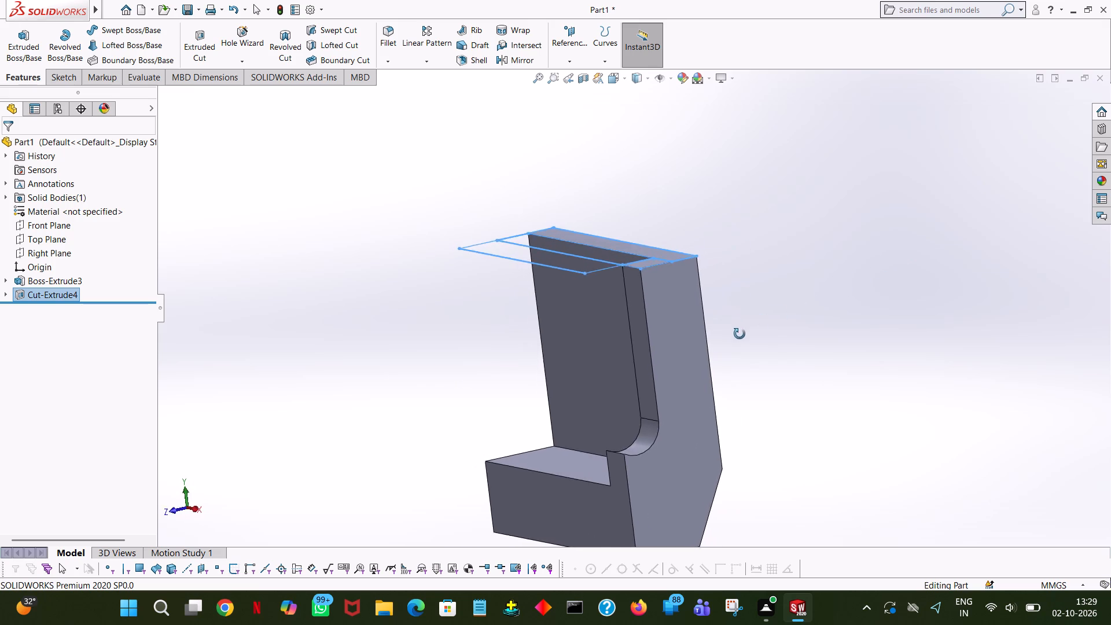
pyautogui.moveTo(740, 334); pyautogui.dragTo(906, 349, button='middle')
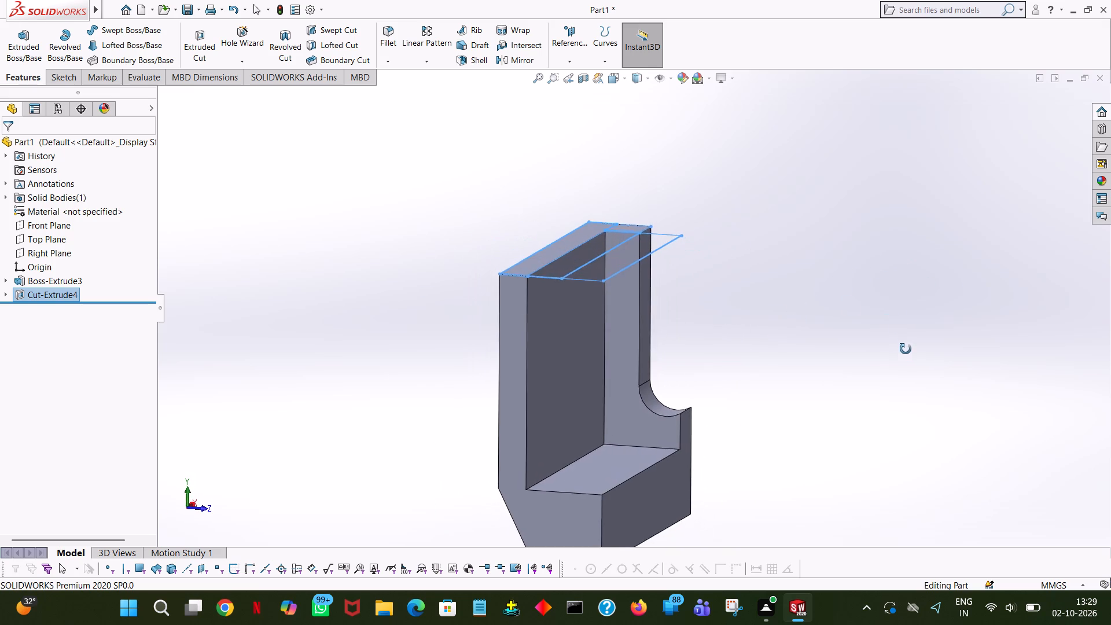
pyautogui.moveTo(906, 349); pyautogui.dragTo(916, 305, button='middle')
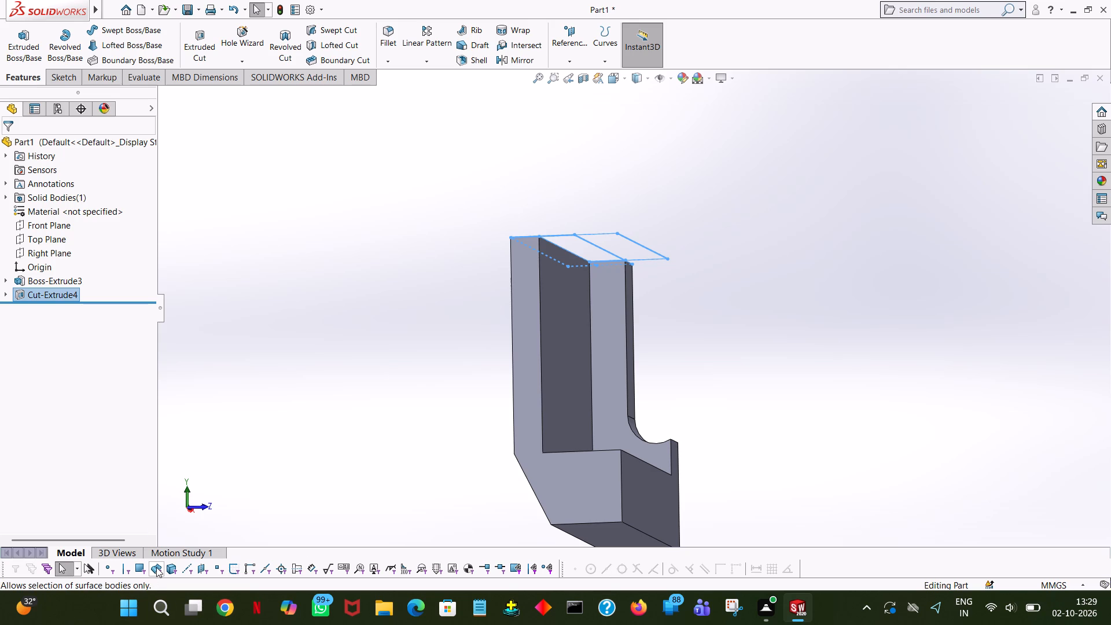
pyautogui.moveTo(614, 413); pyautogui.dragTo(527, 427, button='middle')
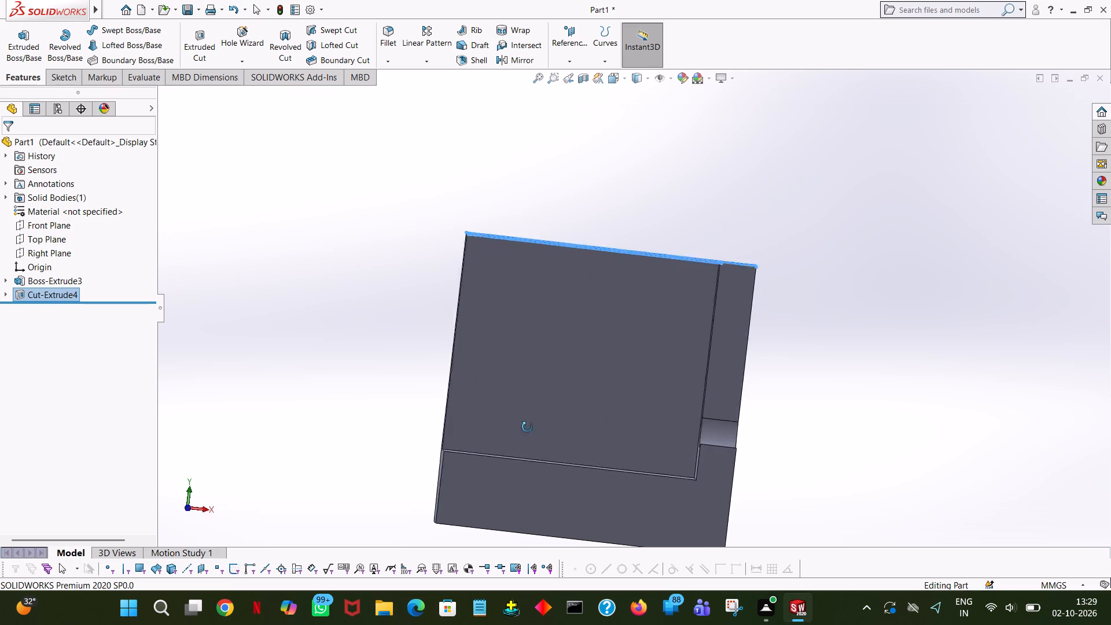
pyautogui.moveTo(527, 427); pyautogui.dragTo(708, 414, button='middle')
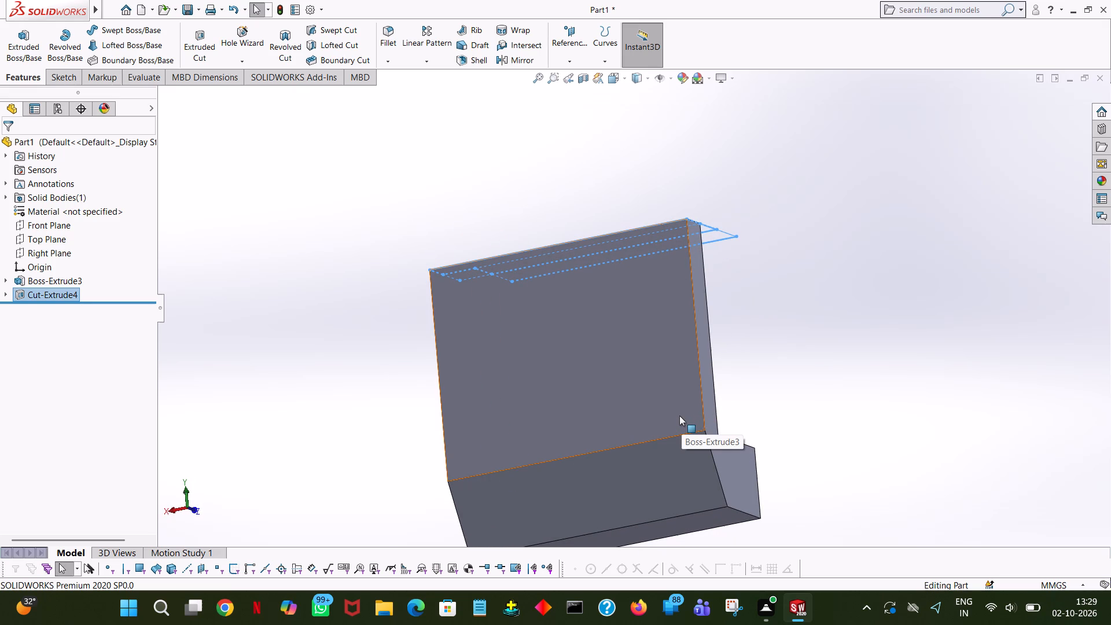
pyautogui.moveTo(613, 414); pyautogui.dragTo(534, 434, button='middle')
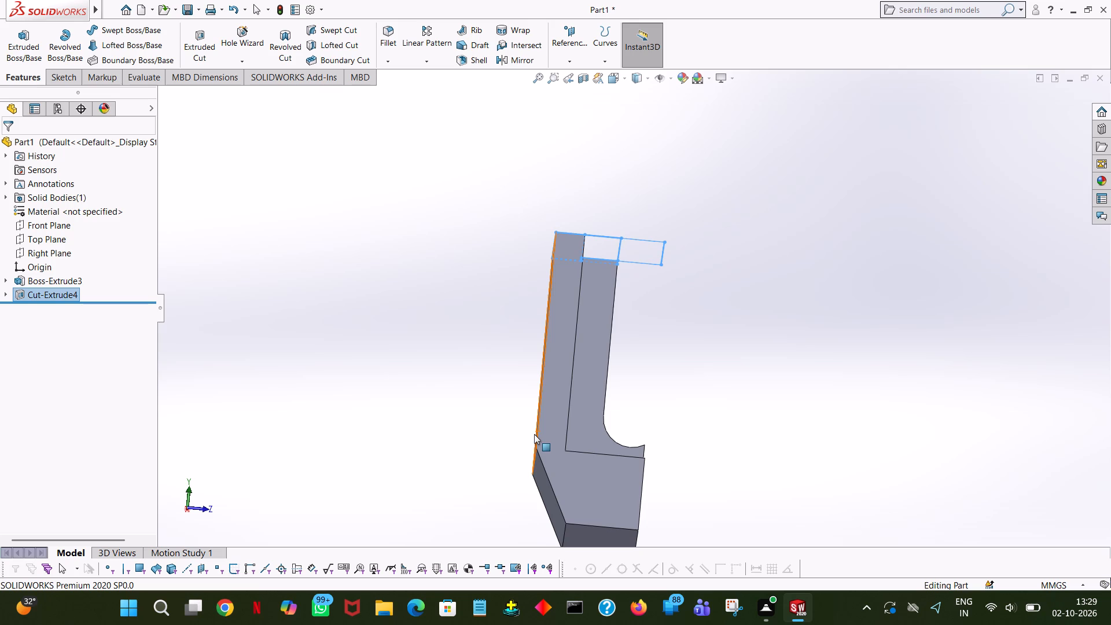
pyautogui.moveTo(803, 452); pyautogui.dragTo(773, 461, button='middle')
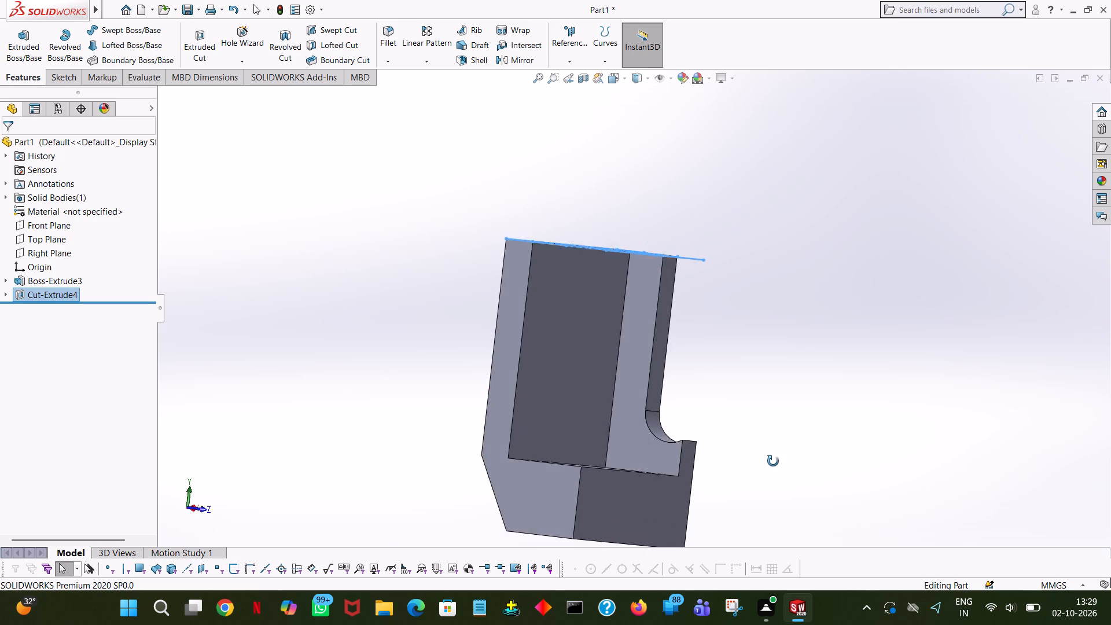
pyautogui.moveTo(773, 461); pyautogui.dragTo(814, 427, button='middle')
pyautogui.moveTo(814, 427); pyautogui.dragTo(823, 452, button='middle')
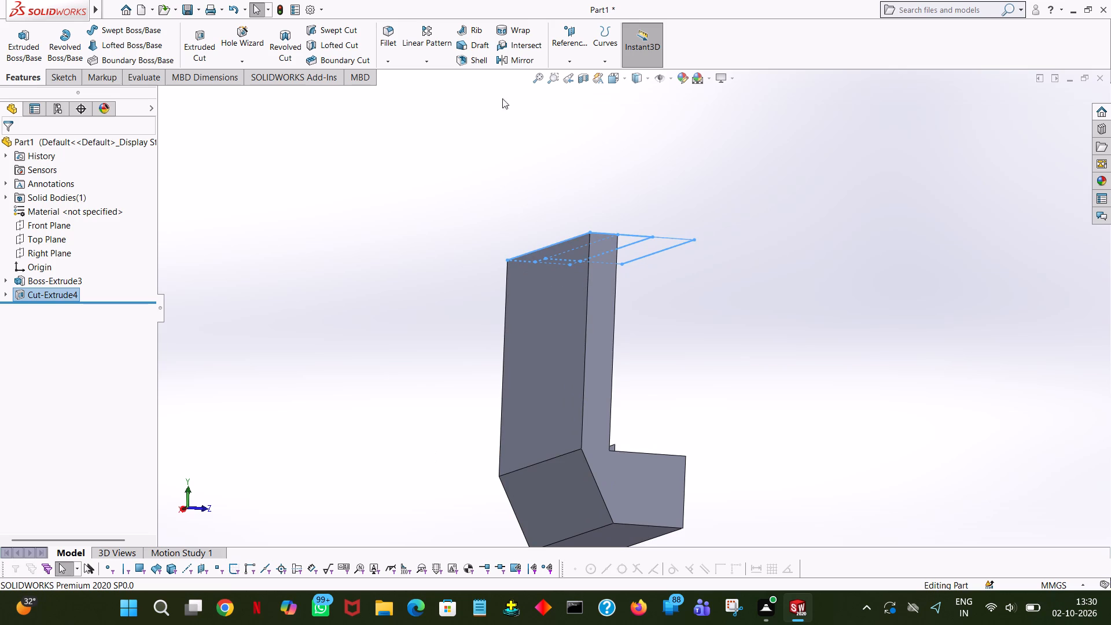
# Start a cut sketch on the L-shaped open end face, facing it, and draw a 5 mm vertical line up from the origin.
pyautogui.click(205, 37)
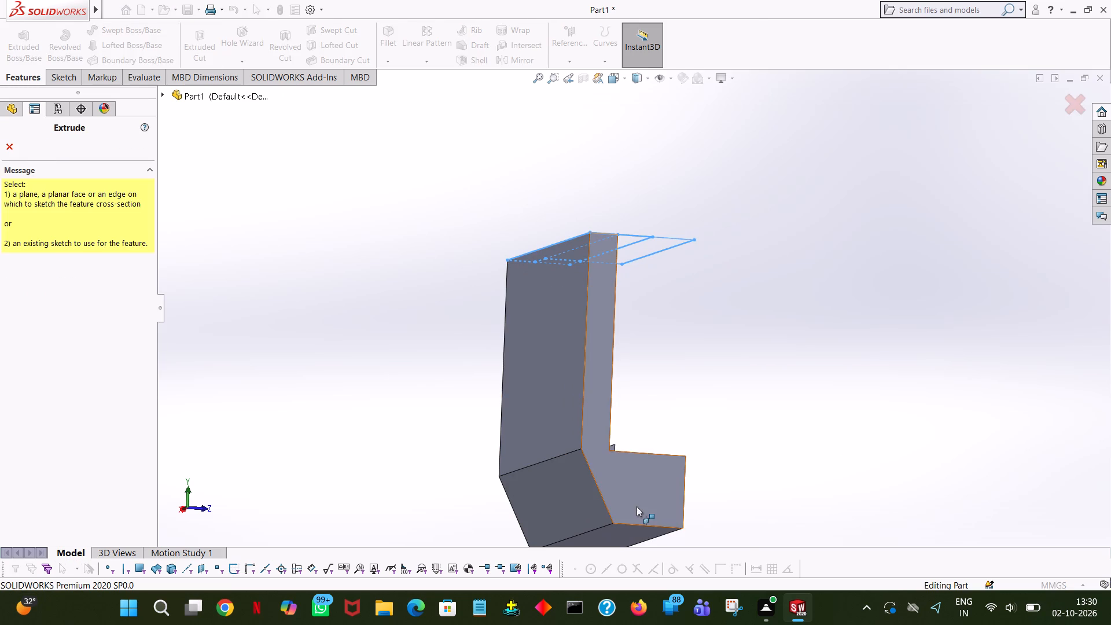
pyautogui.click(636, 506)
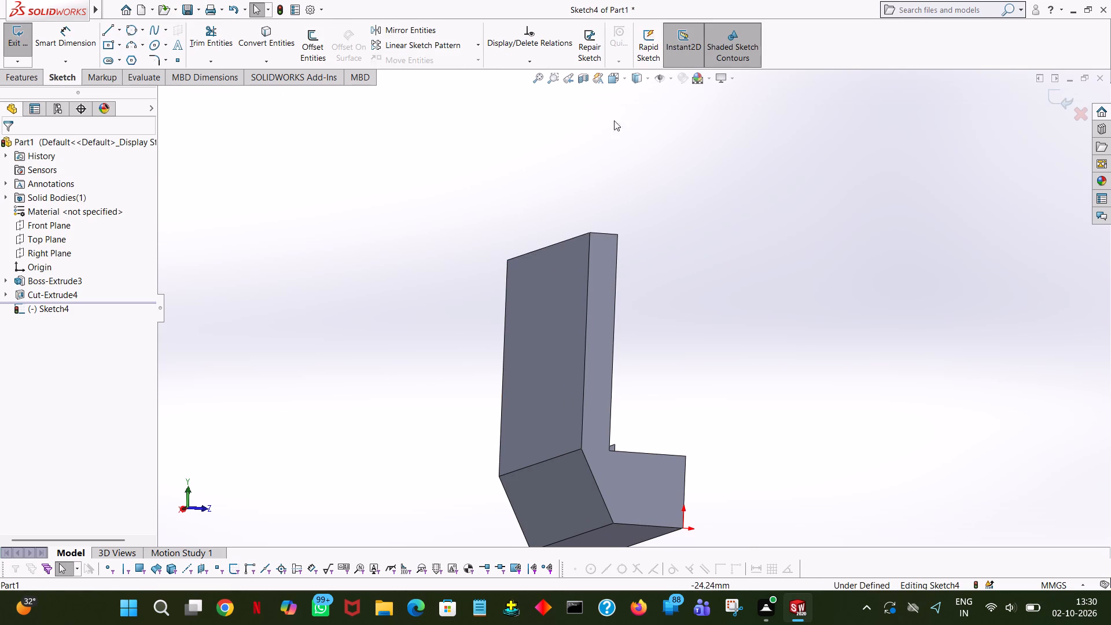
pyautogui.click(626, 79)
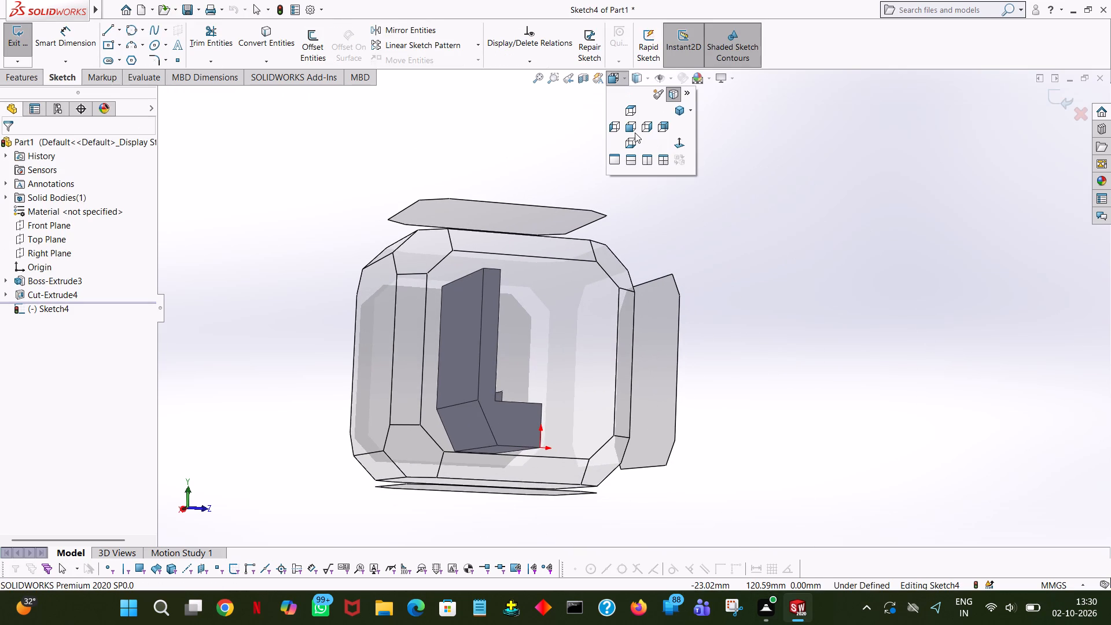
pyautogui.click(678, 136)
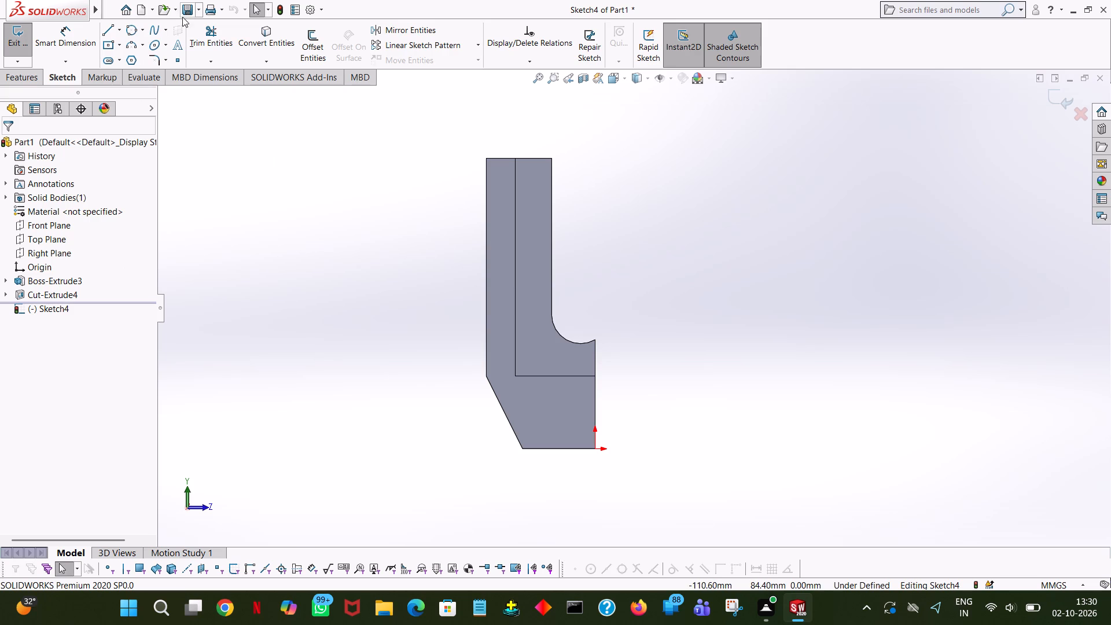
pyautogui.click(113, 26)
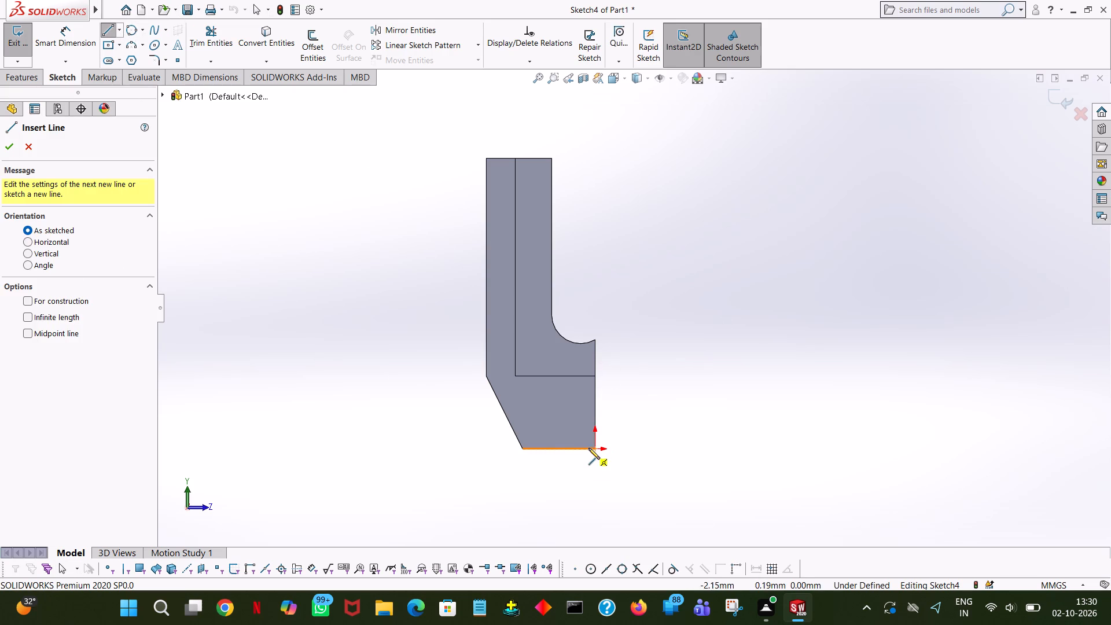
pyautogui.click(597, 450)
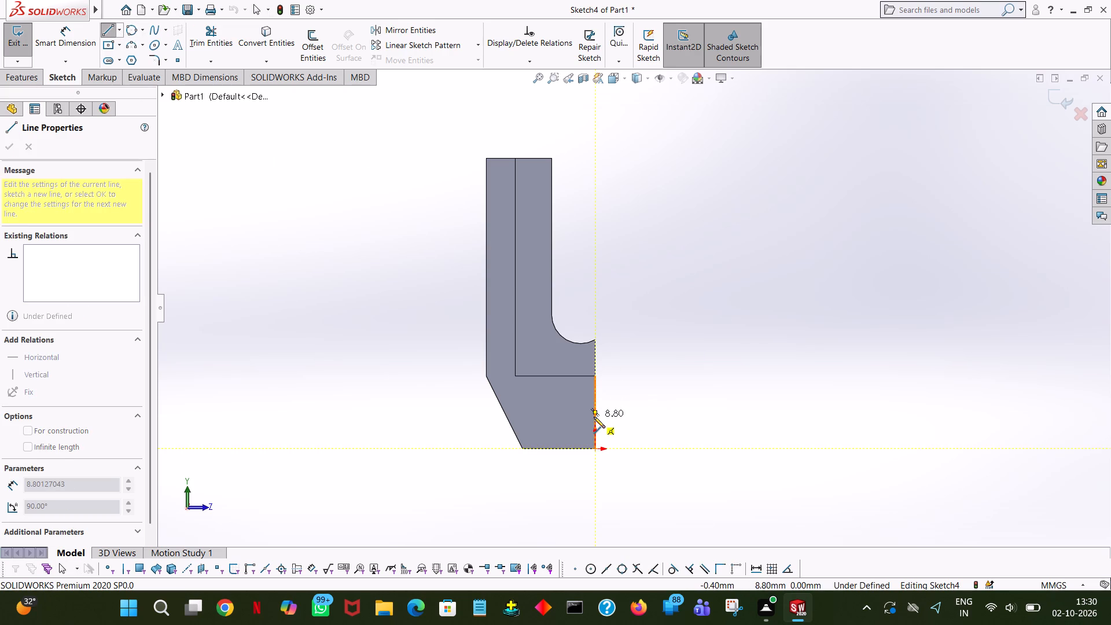
pyautogui.click(594, 417)
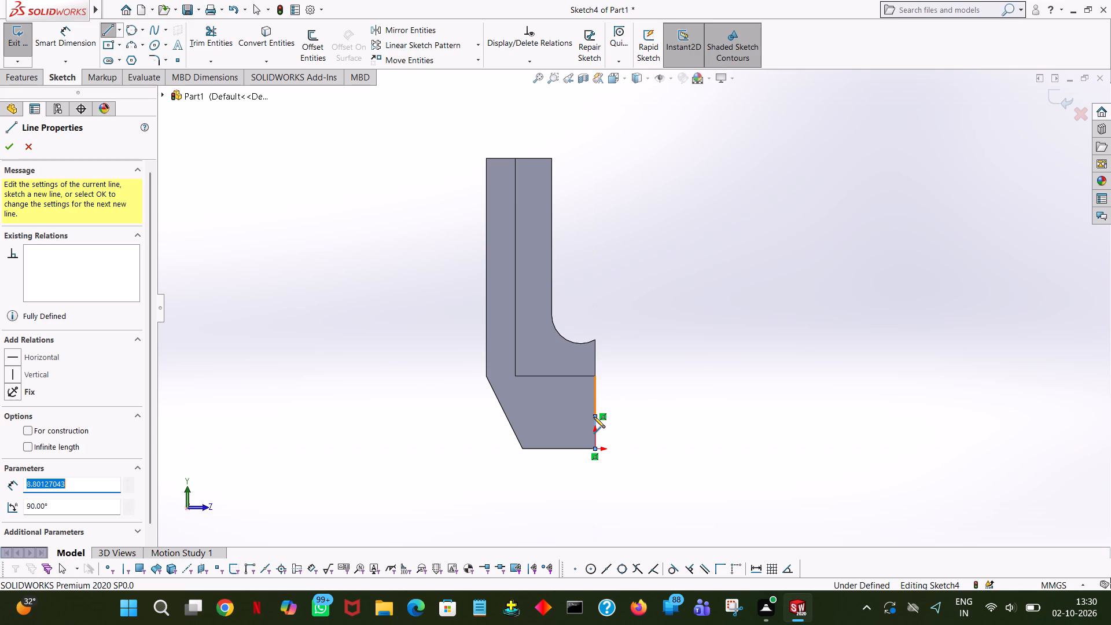
pyautogui.press('5')
pyautogui.press('Return')
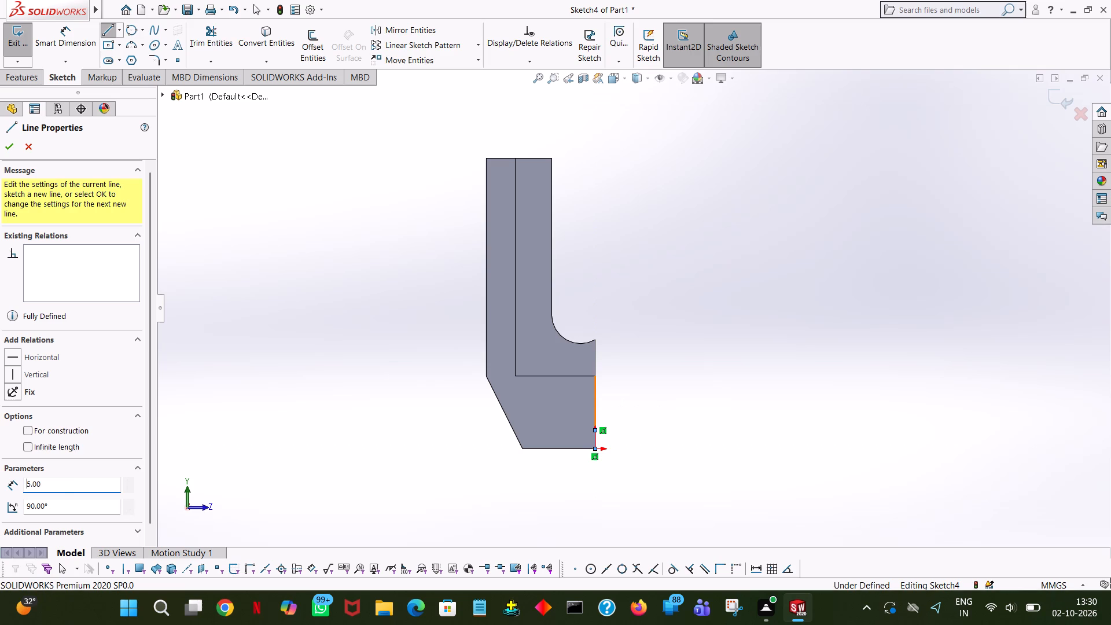
# Close a triangle from the 5 mm line's upper end to the pocket floor's inner corner, along the floor edge, and 15 mm back down.
pyautogui.click(515, 374)
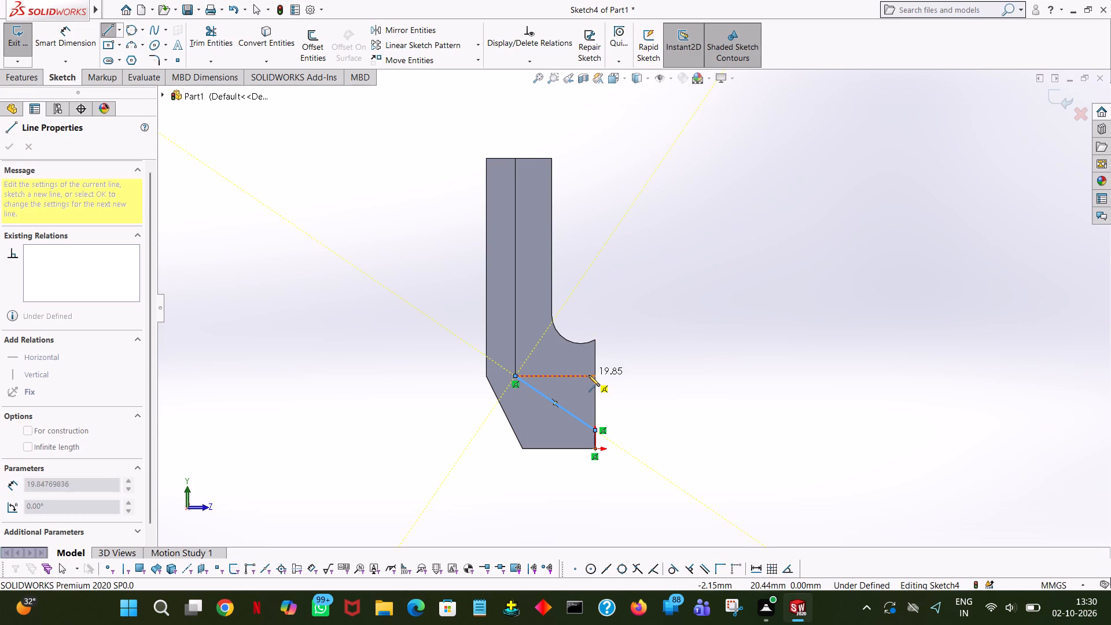
pyautogui.click(594, 377)
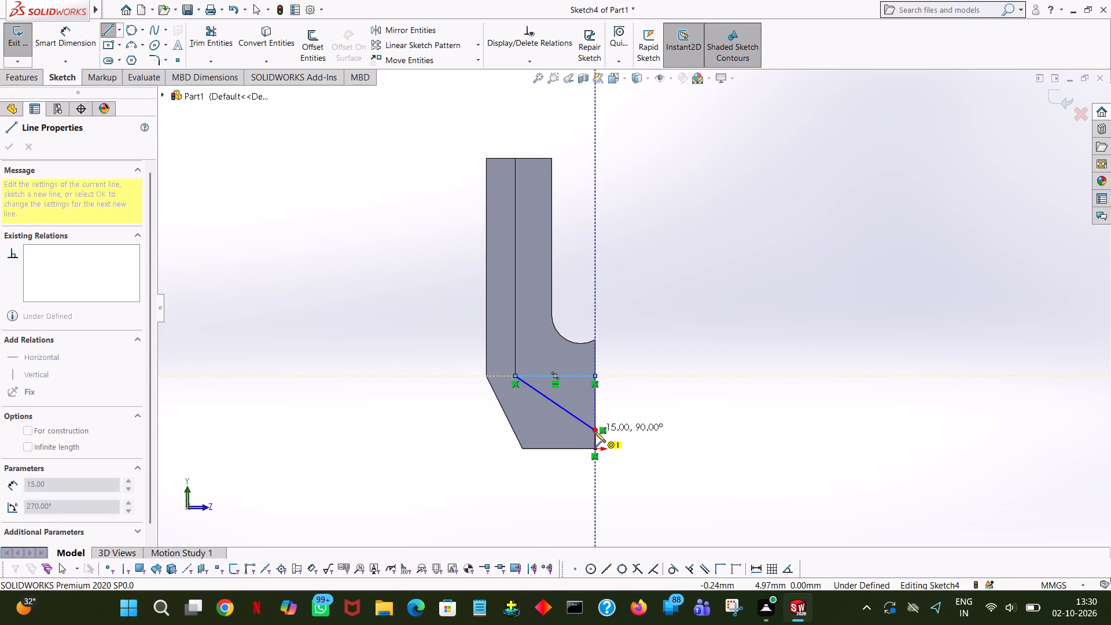
pyautogui.click(594, 428)
pyautogui.rightClick(593, 428)
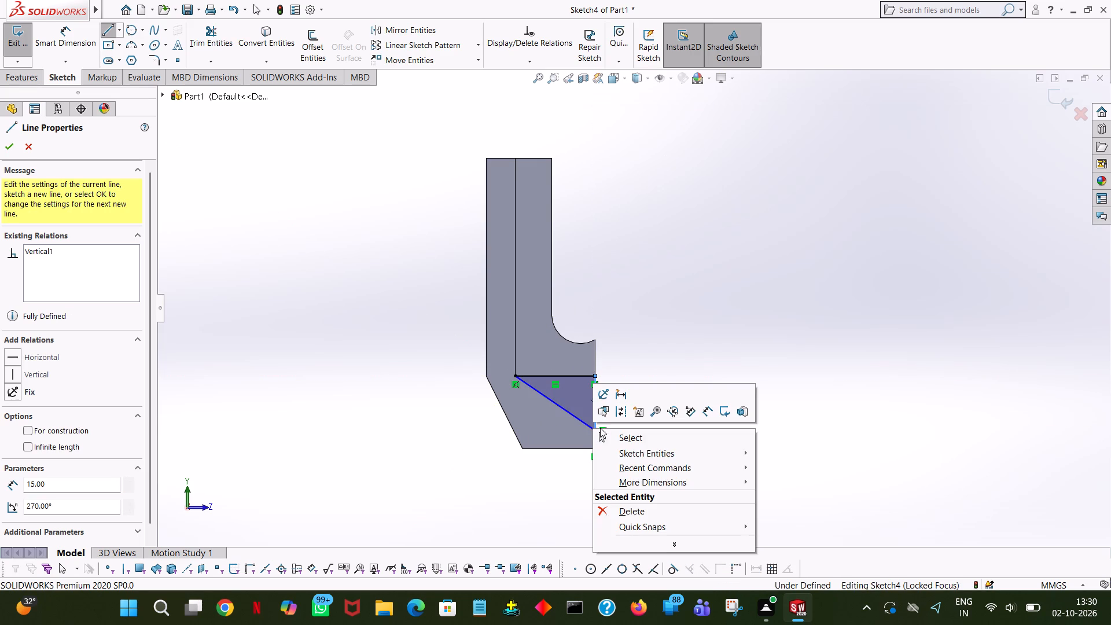
pyautogui.click(610, 434)
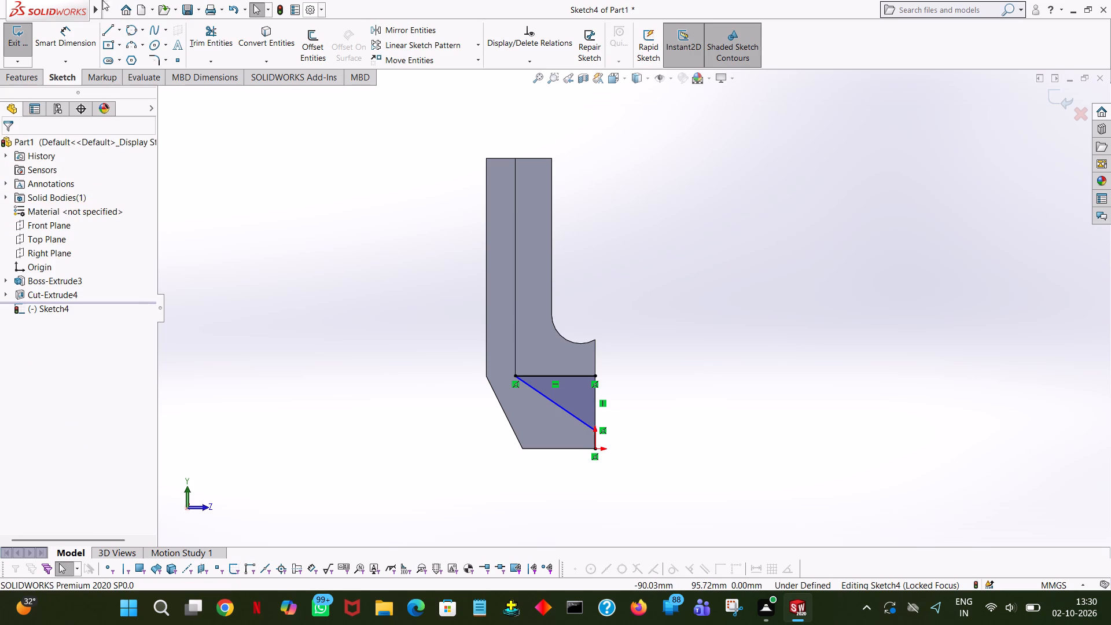
# Cut-extrude the triangular region on the L-shaped end face to a blind depth of 70 mm along the pocket floor.
pyautogui.click(29, 81)
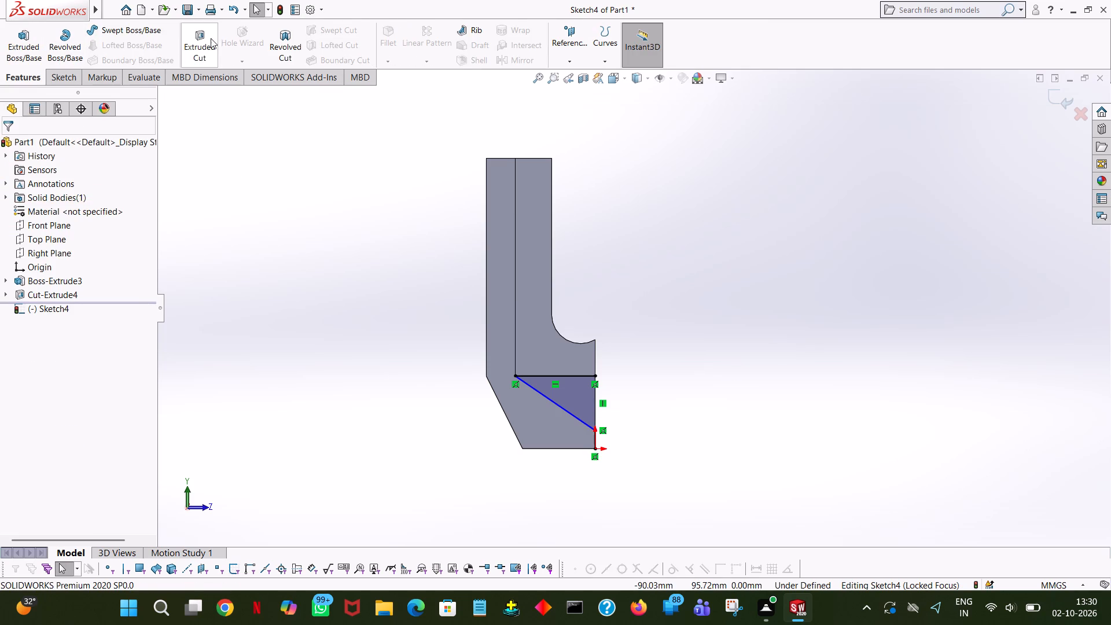
pyautogui.click(206, 38)
pyautogui.moveTo(676, 309); pyautogui.dragTo(663, 314, button='middle')
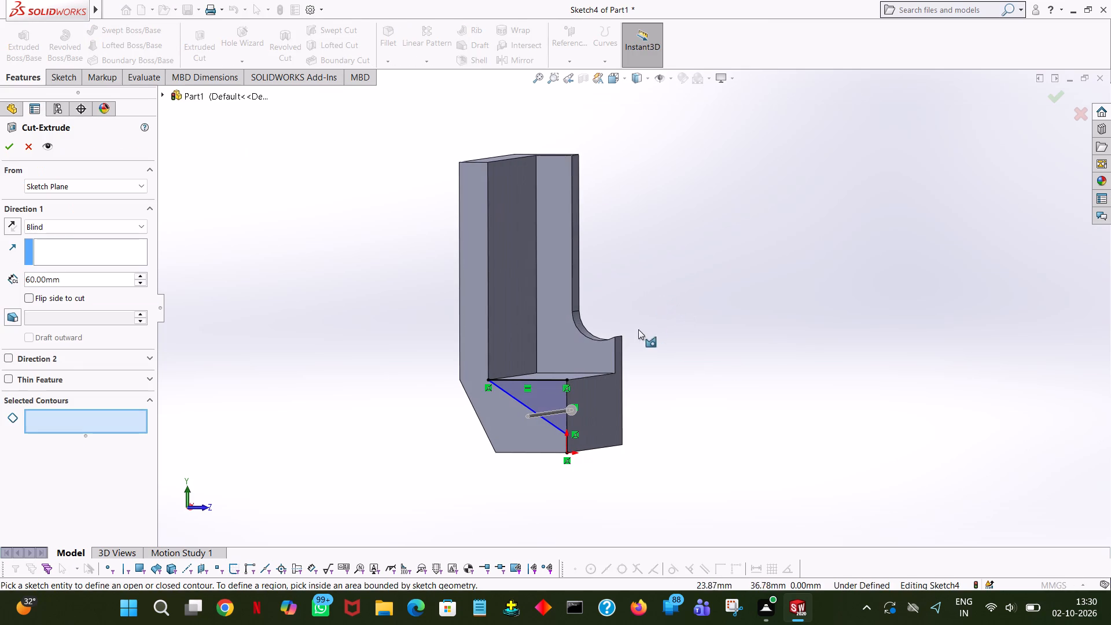
pyautogui.click(555, 394)
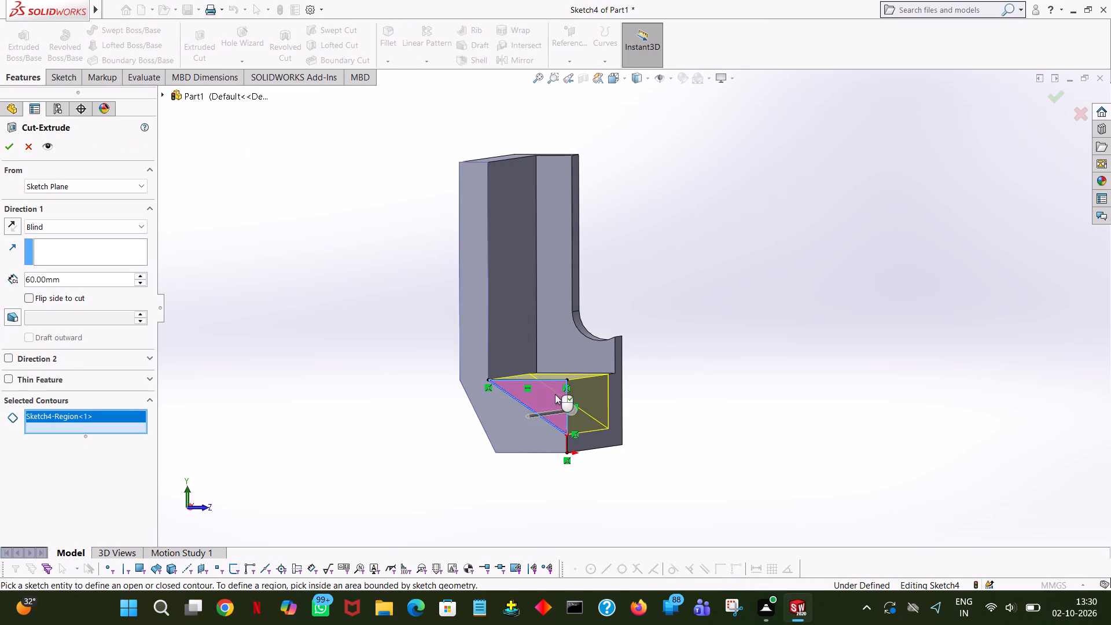
pyautogui.moveTo(734, 368); pyautogui.dragTo(651, 392, button='middle')
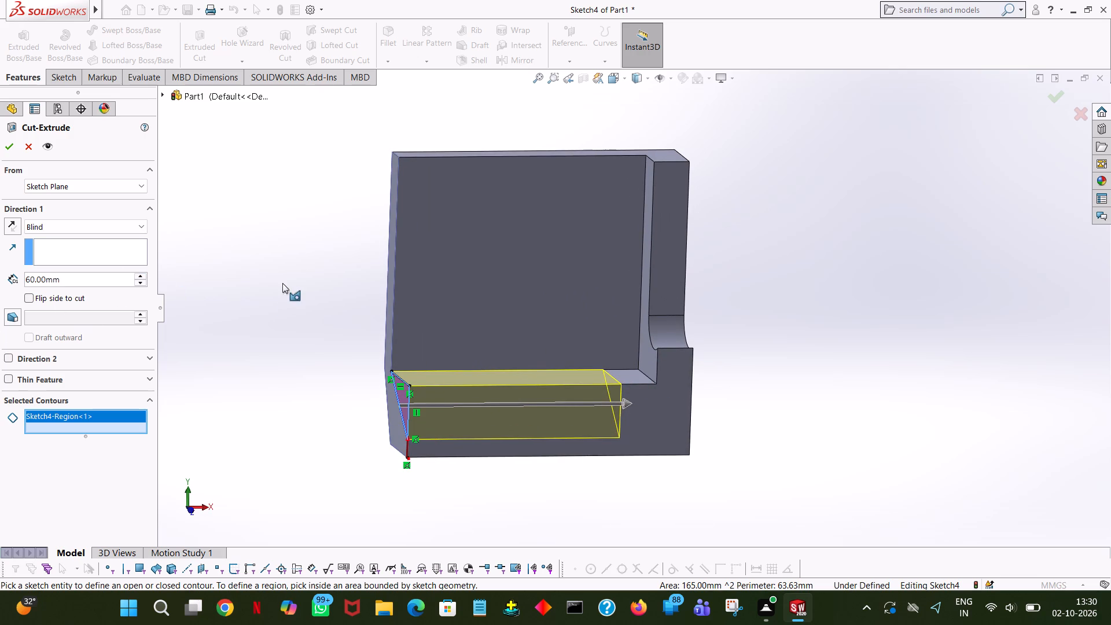
pyautogui.moveTo(282, 283); pyautogui.dragTo(271, 264, button='middle')
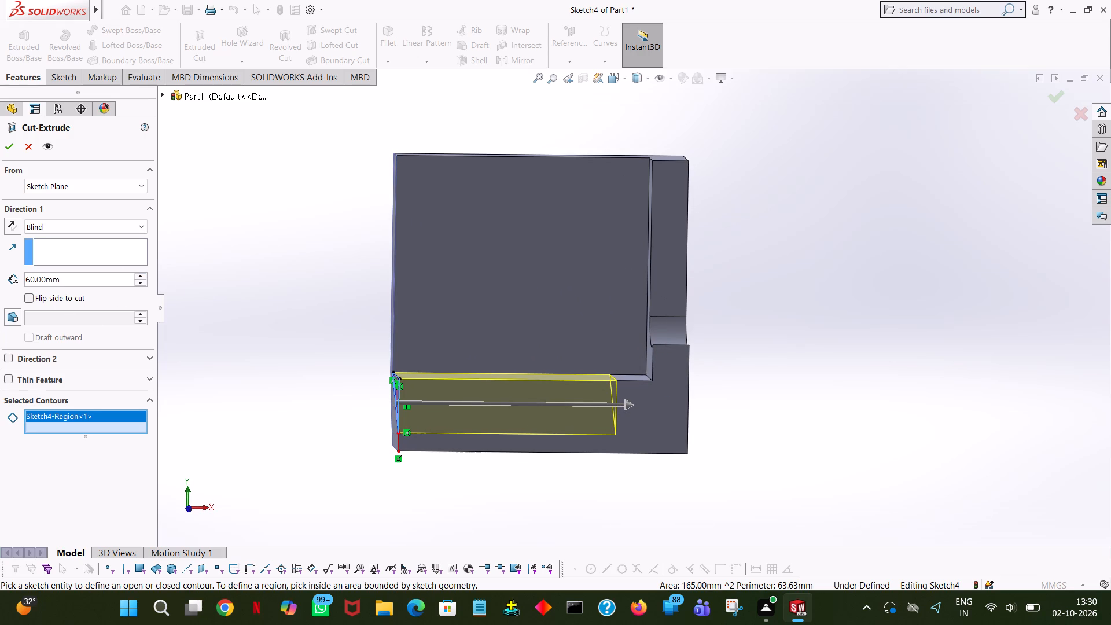
pyautogui.click(136, 274)
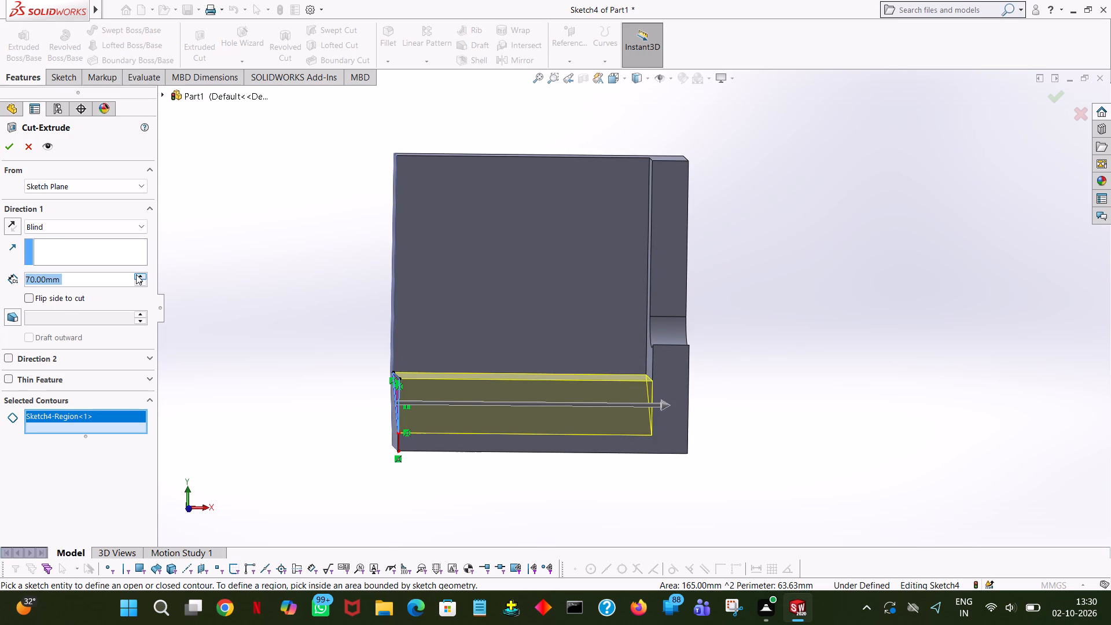
pyautogui.moveTo(136, 274); pyautogui.dragTo(127, 392, button='middle')
pyautogui.moveTo(133, 312); pyautogui.dragTo(127, 417, button='middle')
pyautogui.moveTo(260, 278); pyautogui.dragTo(261, 417, button='middle')
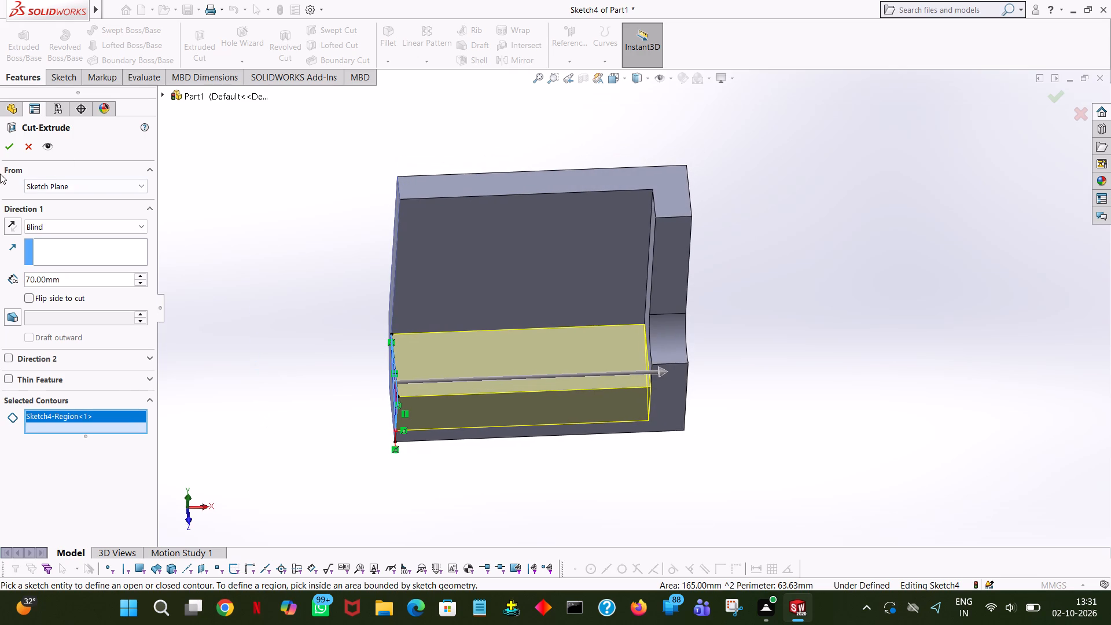
pyautogui.click(12, 145)
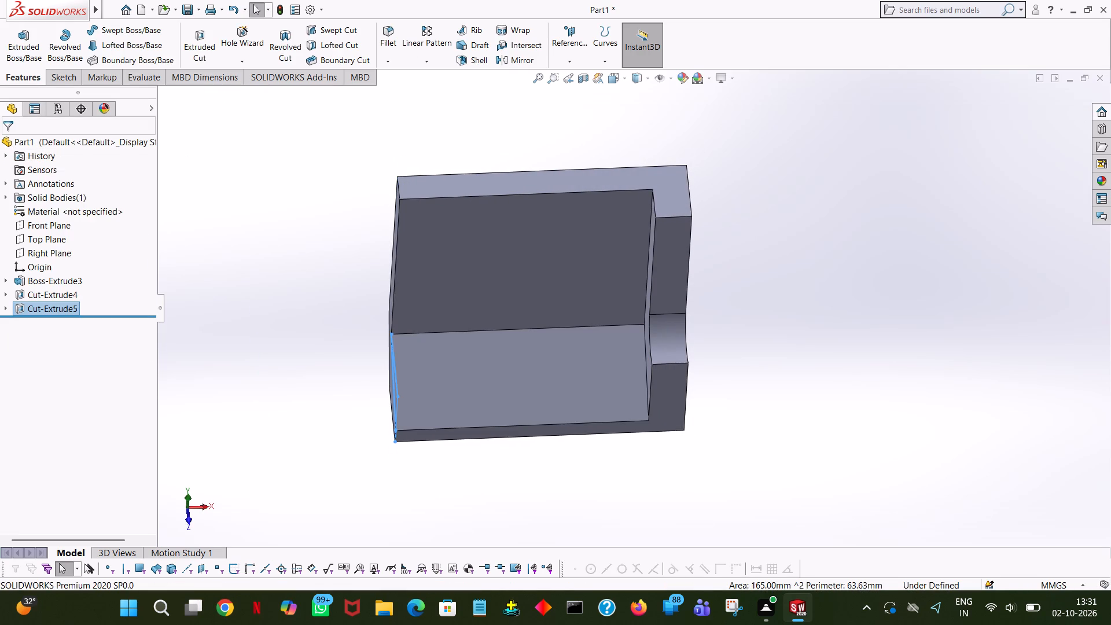
# Examine the sloped pocket floor, the remaining groove end and the notched end face from all around the part.
pyautogui.moveTo(1110, 471); pyautogui.dragTo(1110, 305, button='middle')
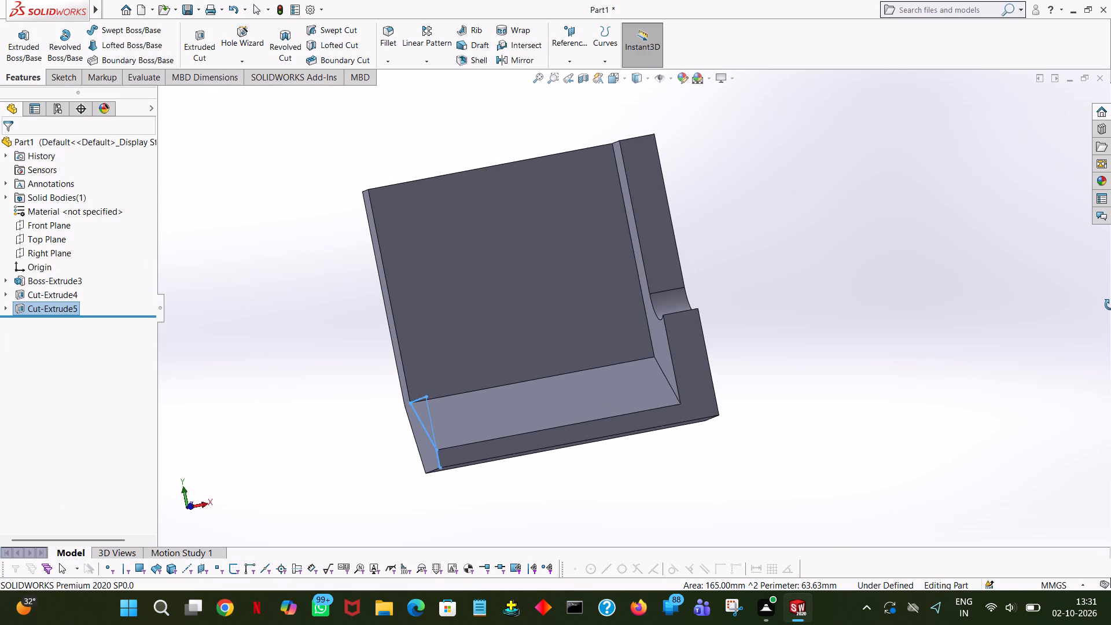
pyautogui.moveTo(1110, 305); pyautogui.dragTo(1110, 306, button='middle')
pyautogui.click(936, 349)
pyautogui.moveTo(936, 349); pyautogui.dragTo(1075, 295, button='middle')
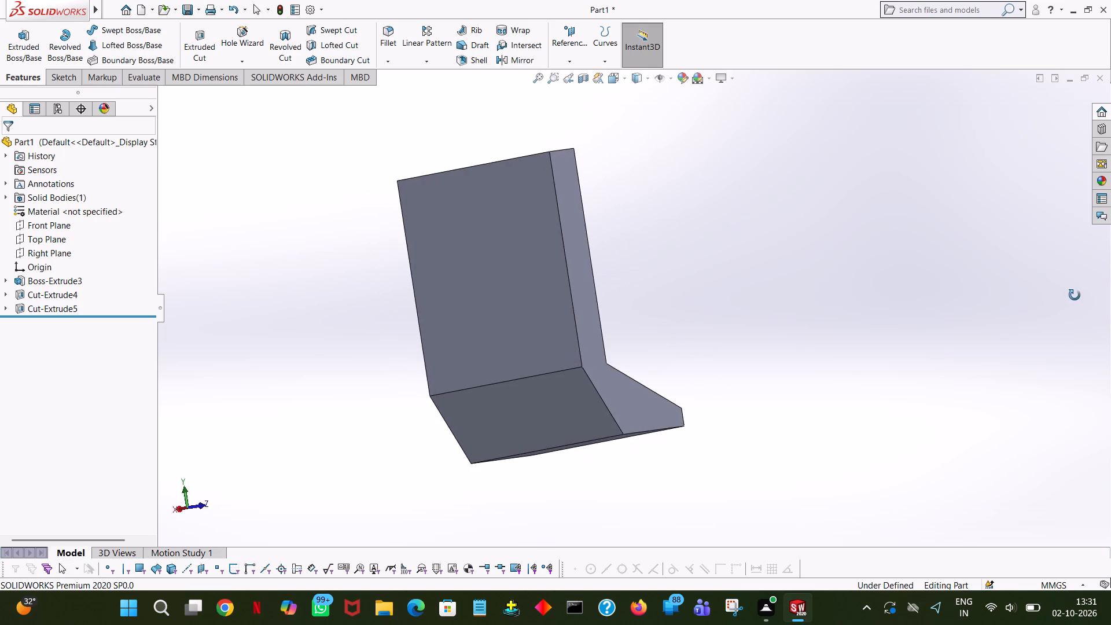
pyautogui.moveTo(1075, 295); pyautogui.dragTo(844, 362, button='middle')
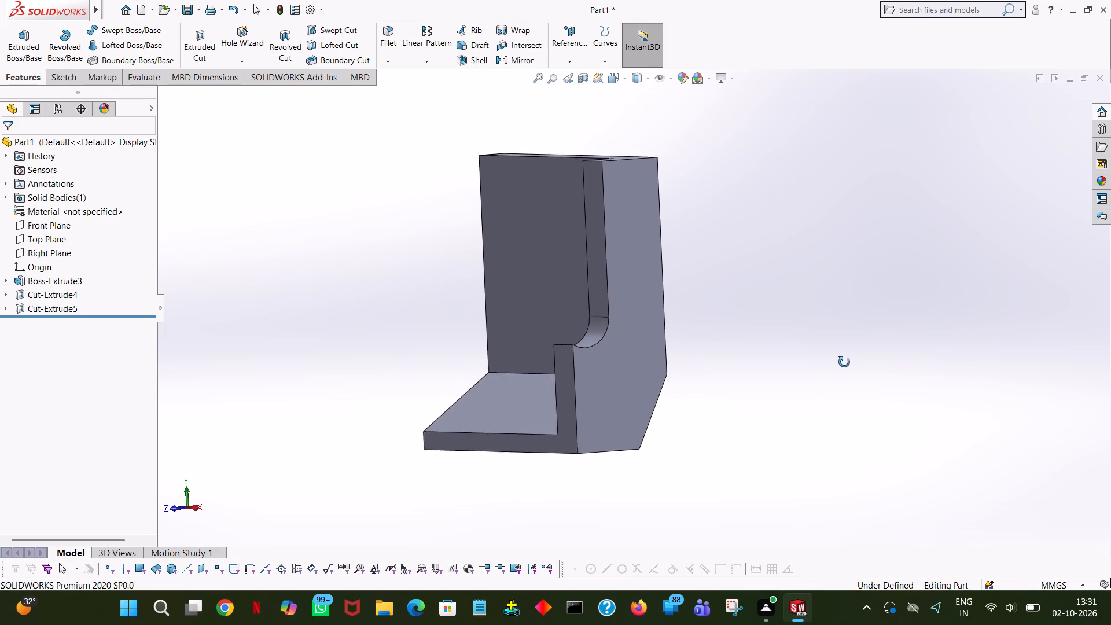
pyautogui.moveTo(844, 362); pyautogui.dragTo(842, 360, button='middle')
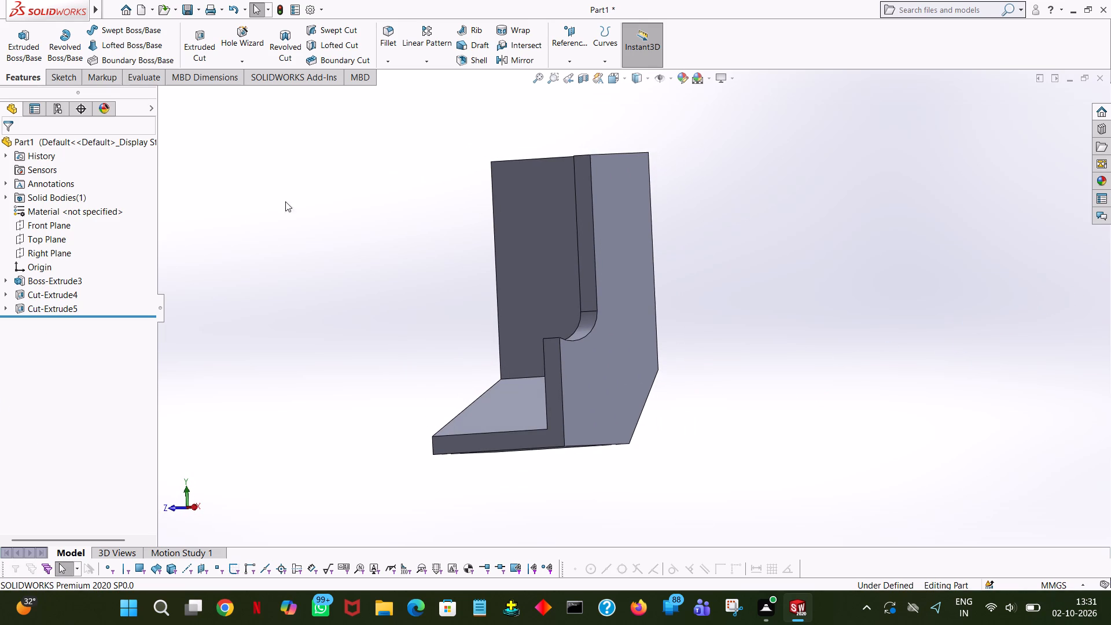
pyautogui.moveTo(772, 346); pyautogui.dragTo(721, 369, button='middle')
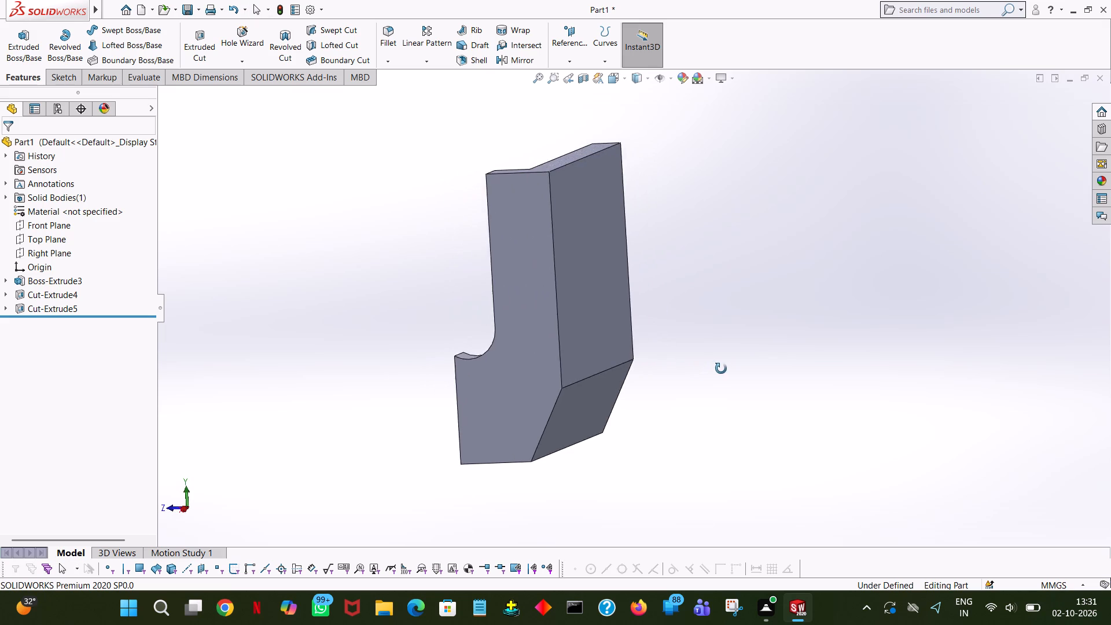
pyautogui.moveTo(721, 369); pyautogui.dragTo(749, 337, button='middle')
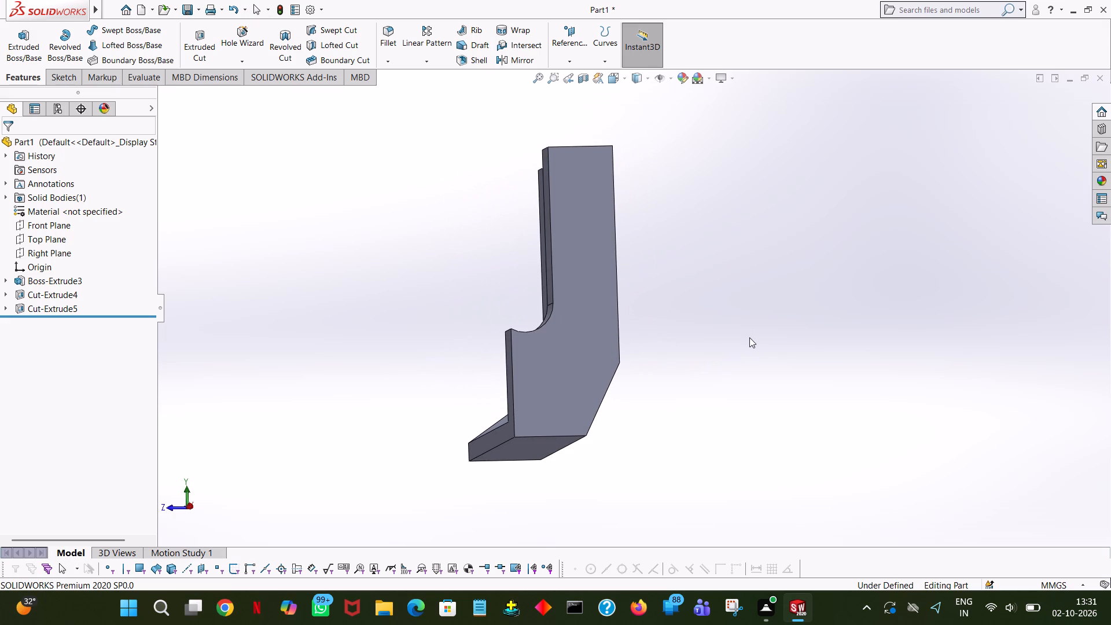
pyautogui.keyDown('ctrl'); pyautogui.moveTo(580, 271); pyautogui.dragTo(522, 303); pyautogui.keyUp('ctrl')
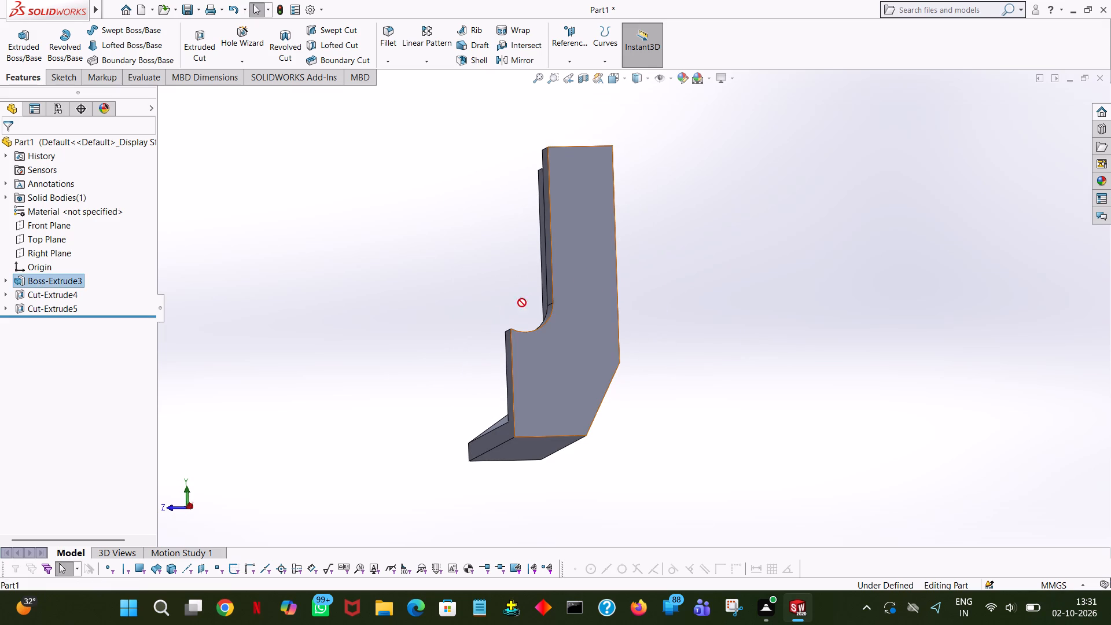
pyautogui.keyDown('ctrl'); pyautogui.moveTo(522, 303); pyautogui.dragTo(345, 333); pyautogui.keyUp('ctrl')
pyautogui.click(321, 218)
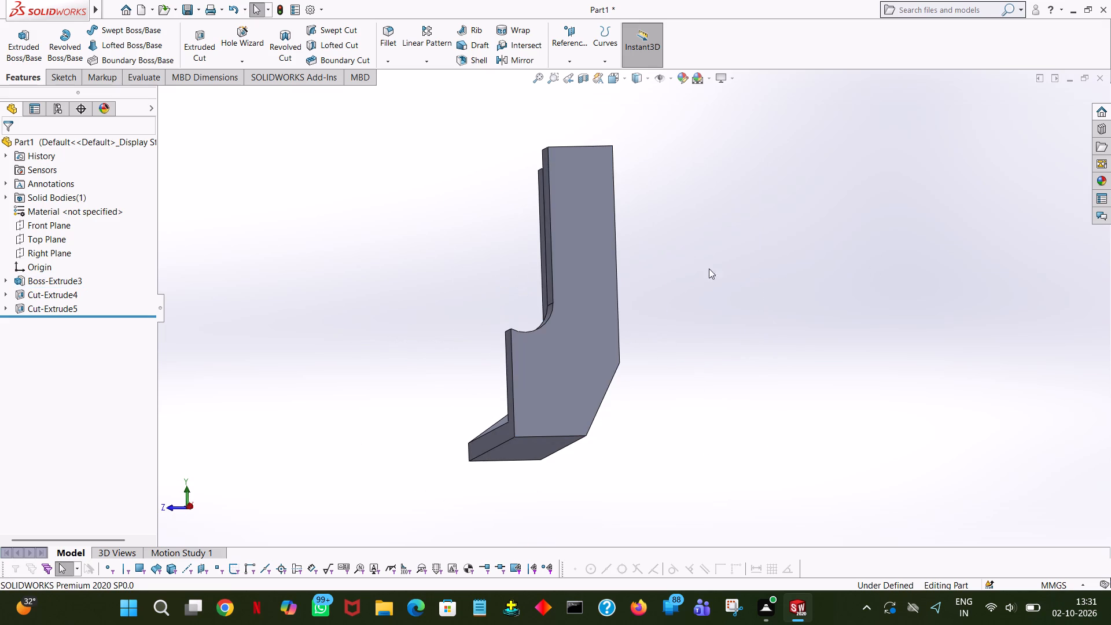
pyautogui.keyDown('ctrl'); pyautogui.click(700, 263); pyautogui.keyUp('ctrl')
pyautogui.keyDown('ctrl'); pyautogui.moveTo(574, 240); pyautogui.dragTo(365, 328); pyautogui.keyUp('ctrl')
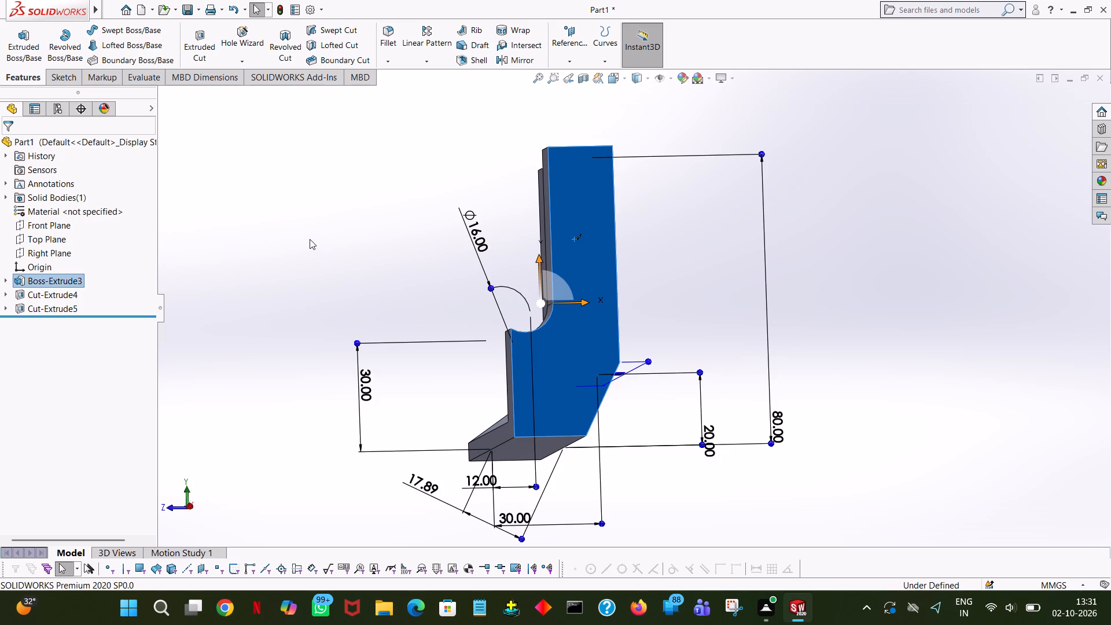
pyautogui.click(310, 239)
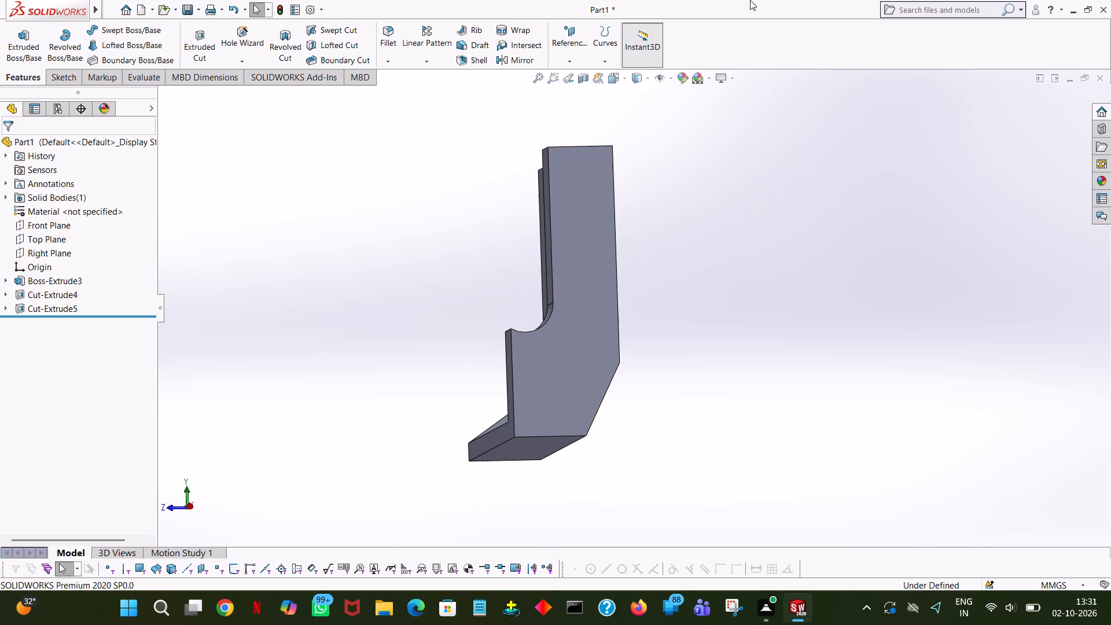
pyautogui.moveTo(447, 252); pyautogui.dragTo(448, 266, button='middle')
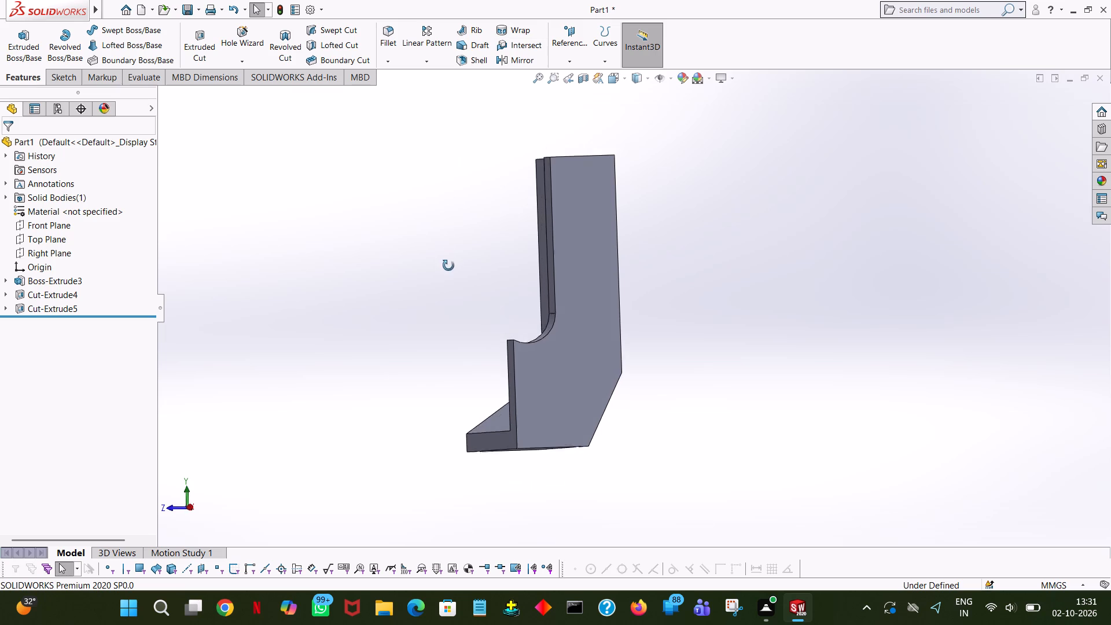
pyautogui.moveTo(448, 266); pyautogui.dragTo(495, 247, button='middle')
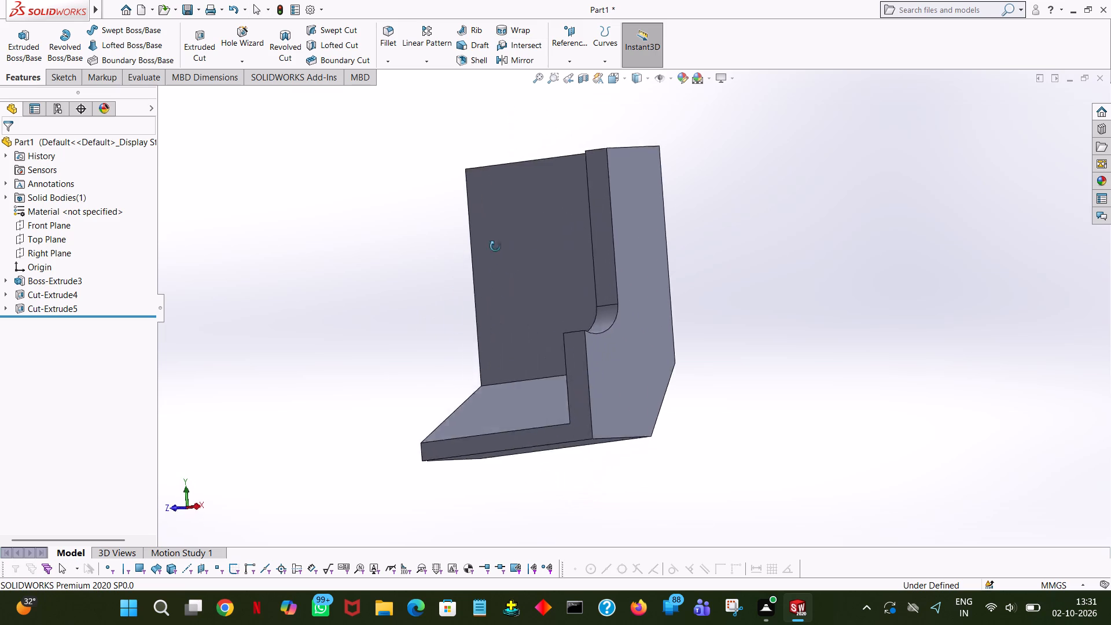
pyautogui.moveTo(495, 247); pyautogui.dragTo(675, 195, button='middle')
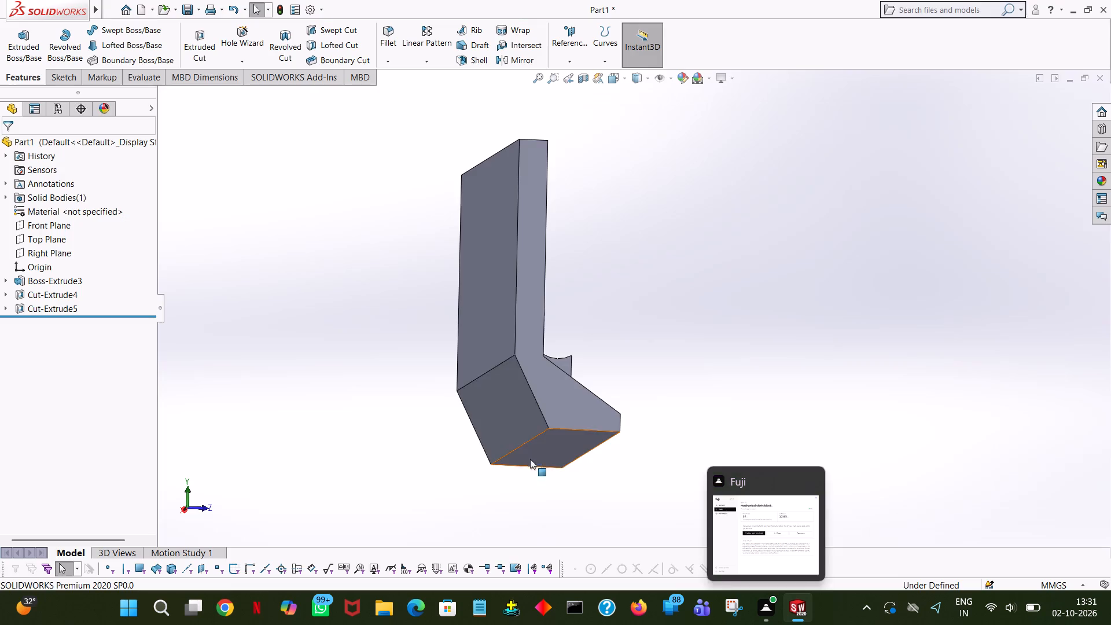
pyautogui.moveTo(735, 355); pyautogui.dragTo(558, 393, button='middle')
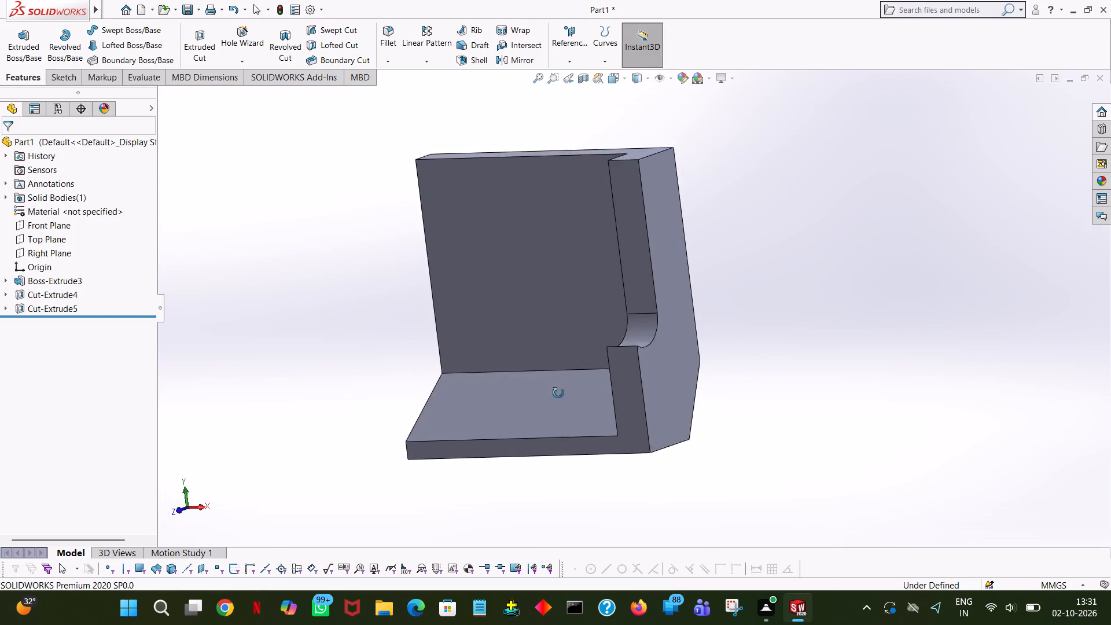
pyautogui.moveTo(558, 393); pyautogui.dragTo(480, 378, button='middle')
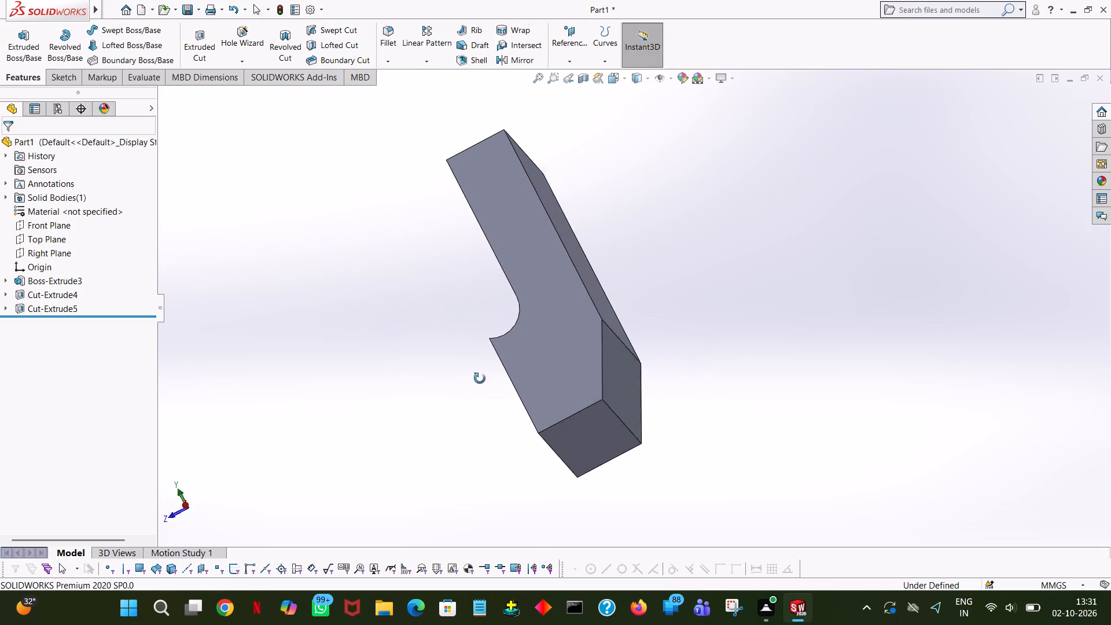
pyautogui.moveTo(480, 378); pyautogui.dragTo(479, 378, button='middle')
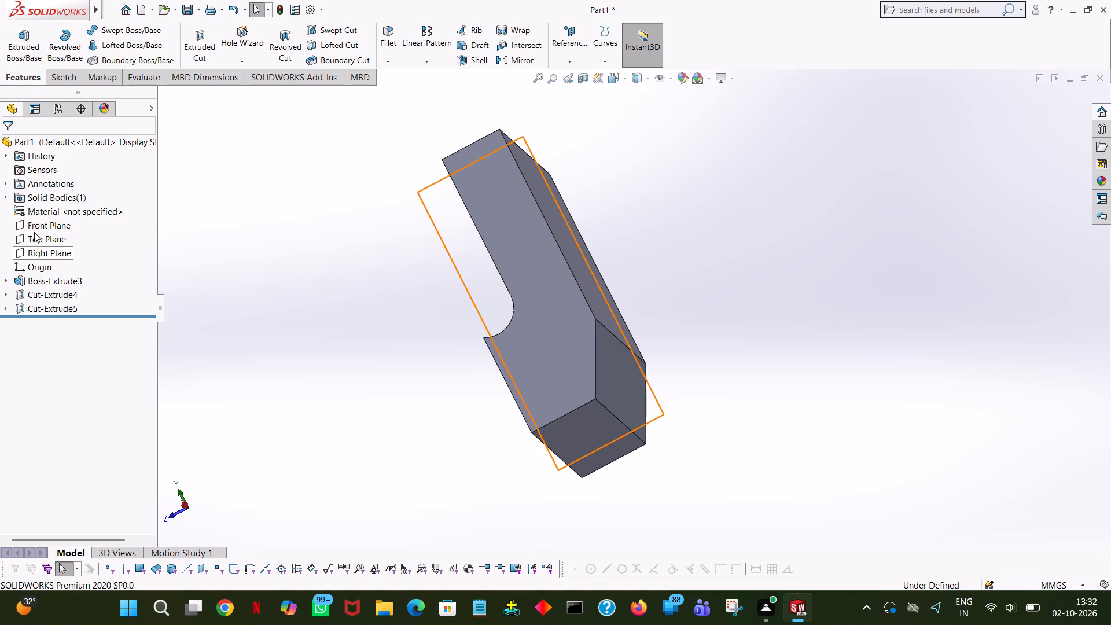
pyautogui.moveTo(164, 248); pyautogui.dragTo(193, 246, button='middle')
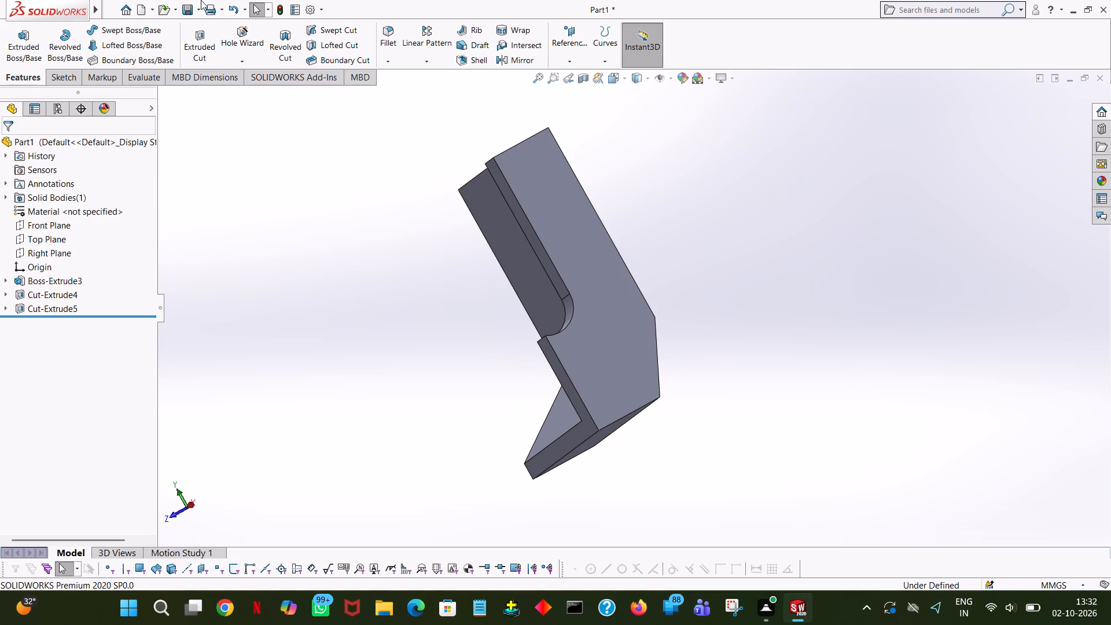
pyautogui.keyDown('ctrl'); pyautogui.moveTo(772, 240); pyautogui.dragTo(756, 247, button='middle'); pyautogui.keyUp('ctrl')
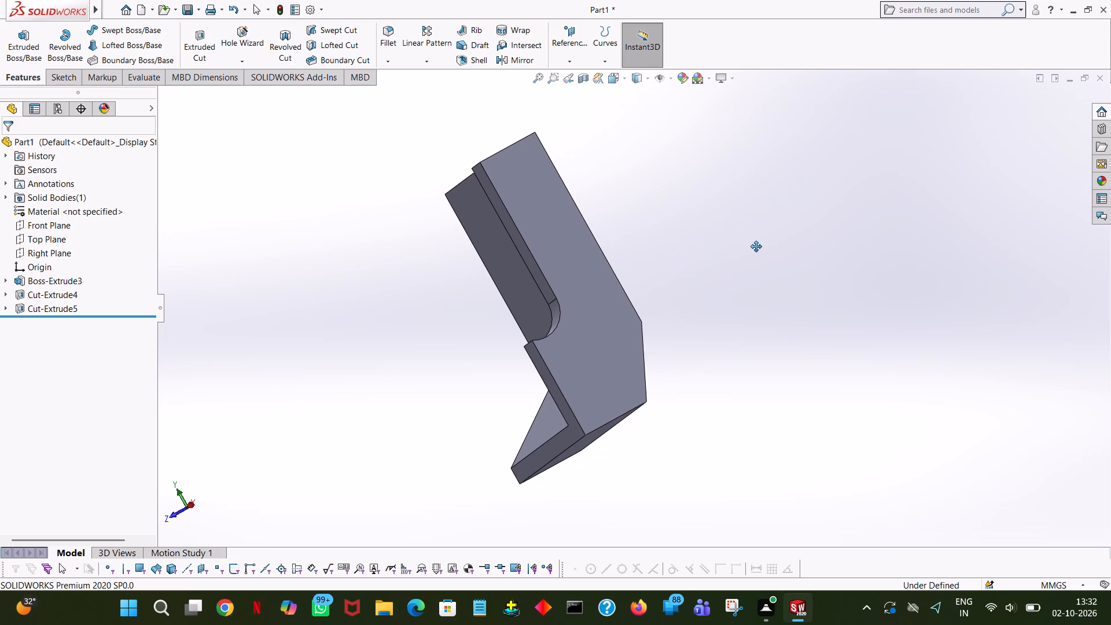
pyautogui.keyDown('ctrl'); pyautogui.moveTo(756, 247); pyautogui.dragTo(753, 259, button='middle'); pyautogui.keyUp('ctrl')
pyautogui.moveTo(734, 222); pyautogui.dragTo(735, 277, button='middle')
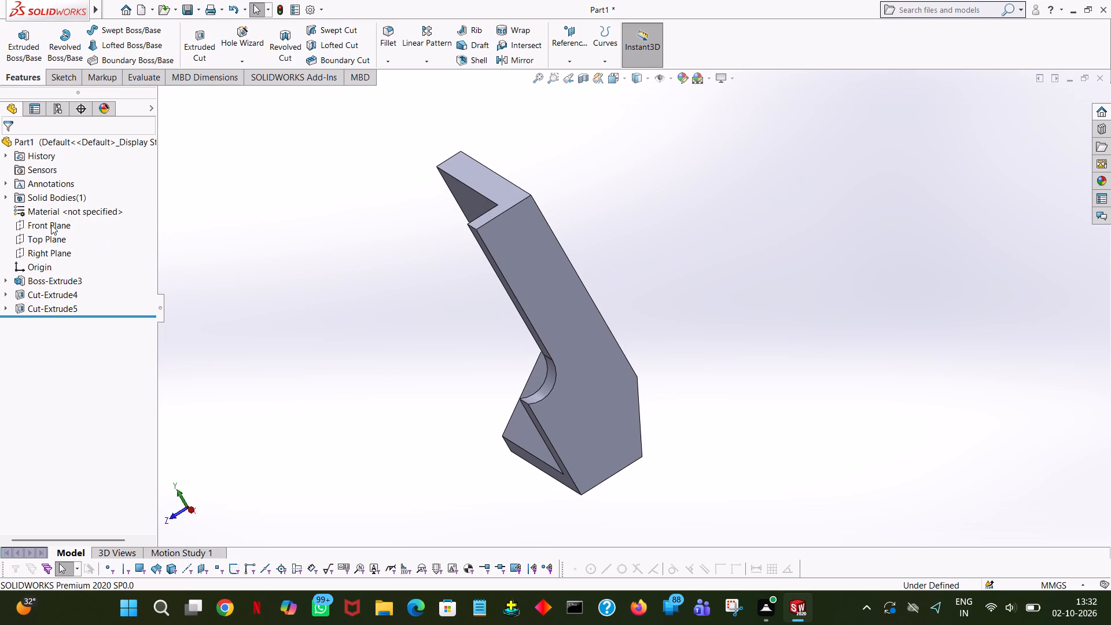
# Mirror the base extrusion Boss-Extrude3 about the Front Plane with the Mirror feature.
pyautogui.click(51, 225)
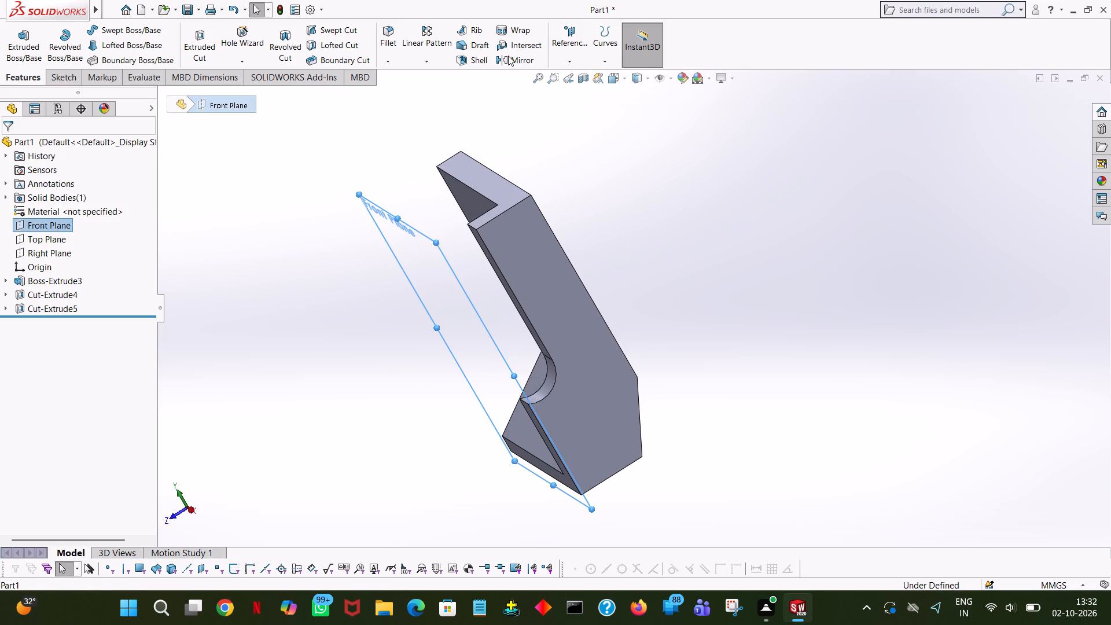
pyautogui.click(508, 56)
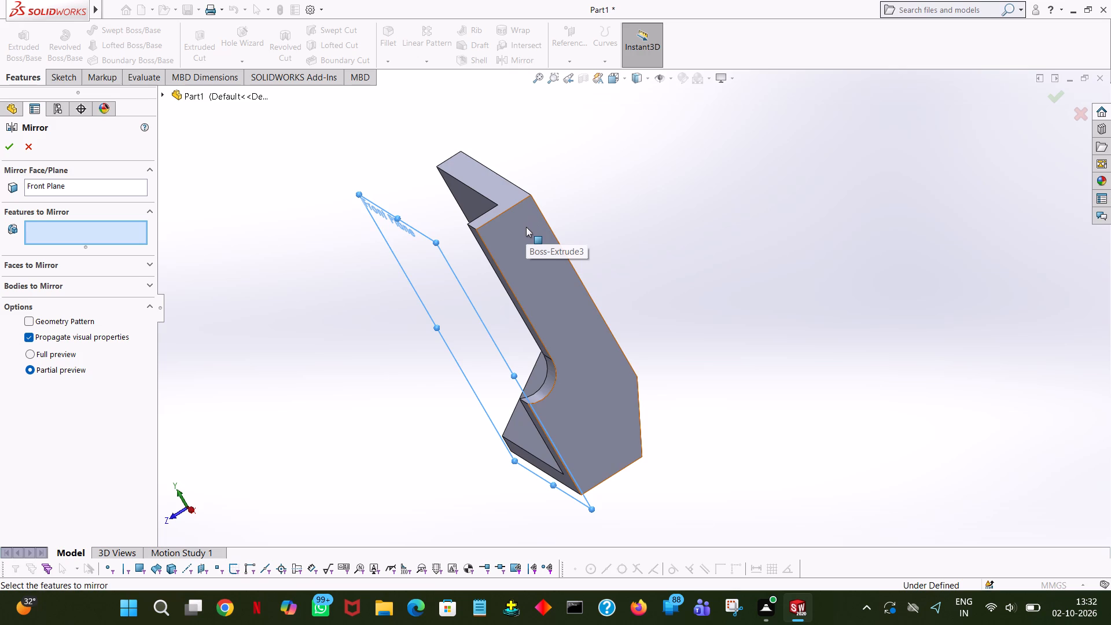
pyautogui.moveTo(582, 108); pyautogui.dragTo(477, 110)
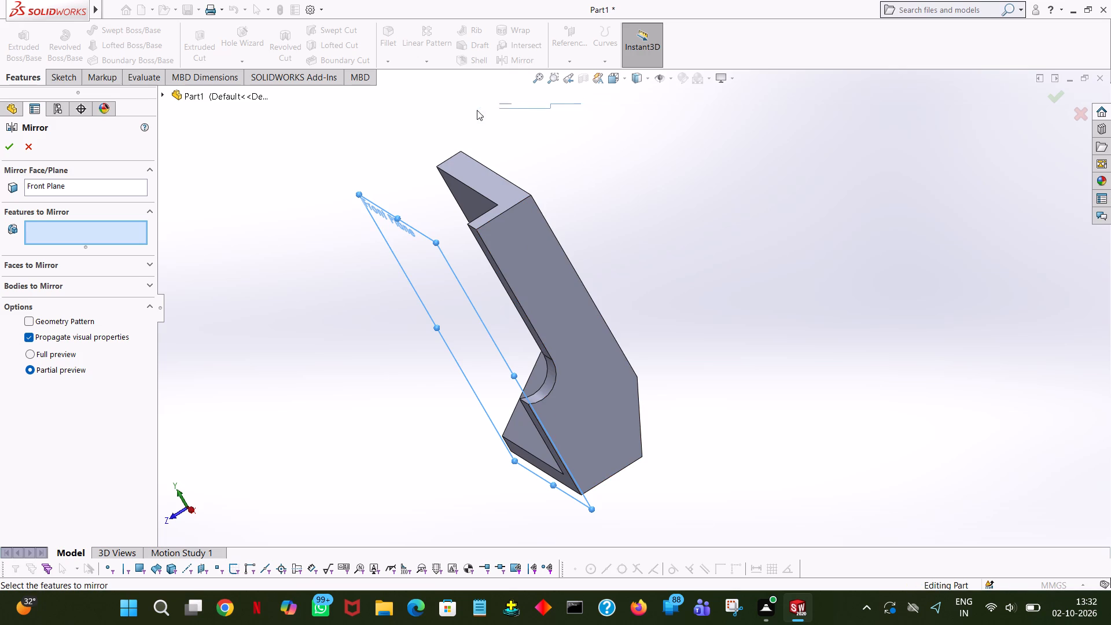
pyautogui.moveTo(477, 110); pyautogui.dragTo(546, 376)
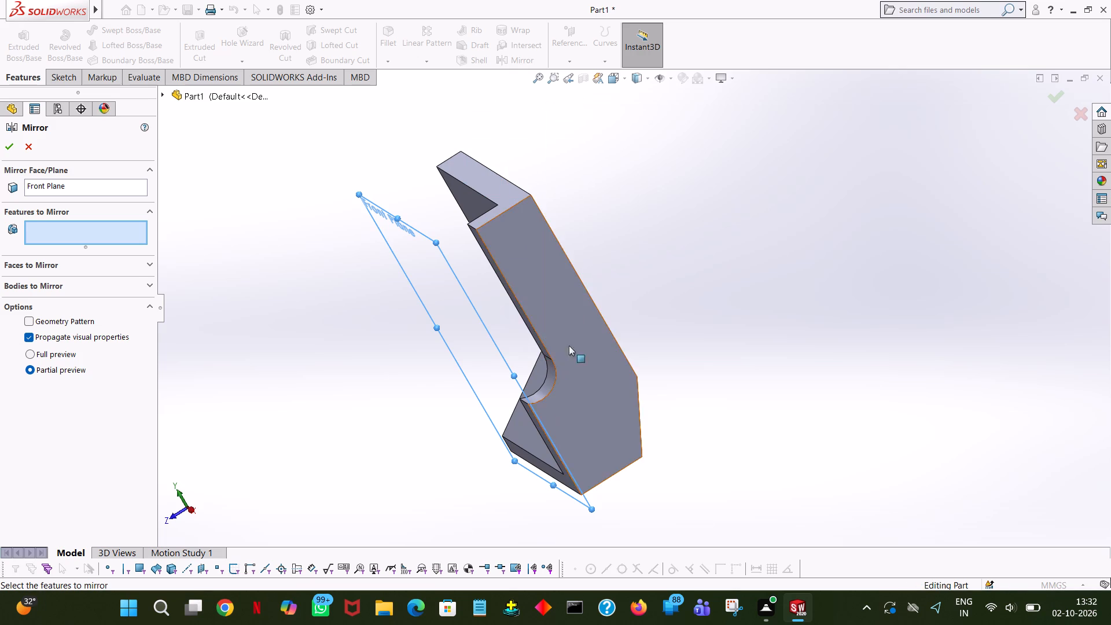
pyautogui.moveTo(646, 323); pyautogui.dragTo(626, 360, button='middle')
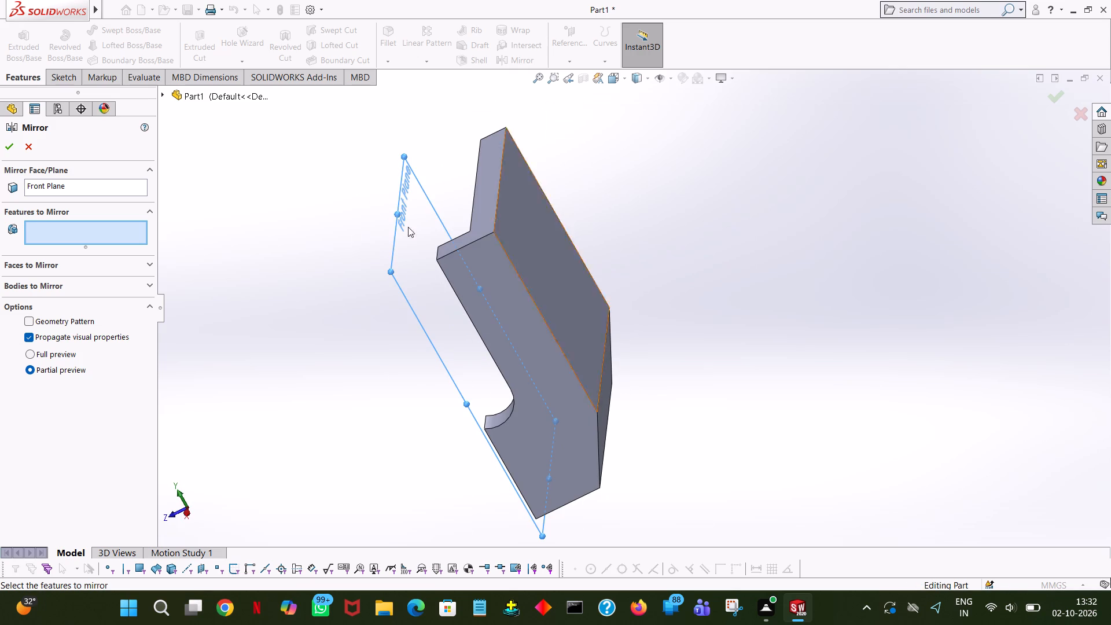
pyautogui.click(482, 278)
pyautogui.click(528, 236)
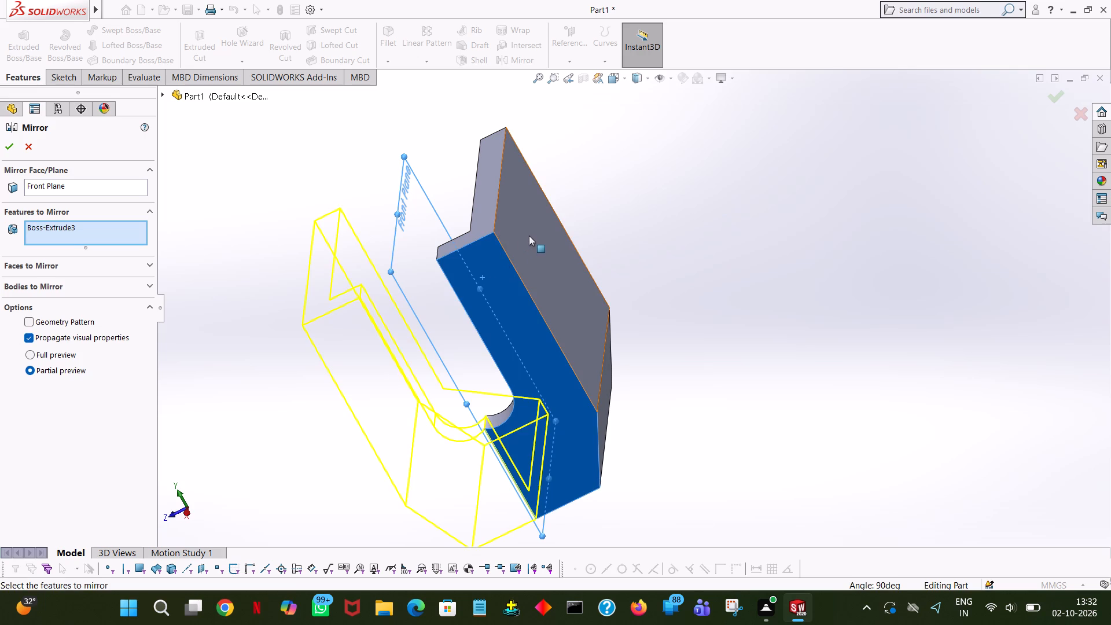
pyautogui.click(9, 144)
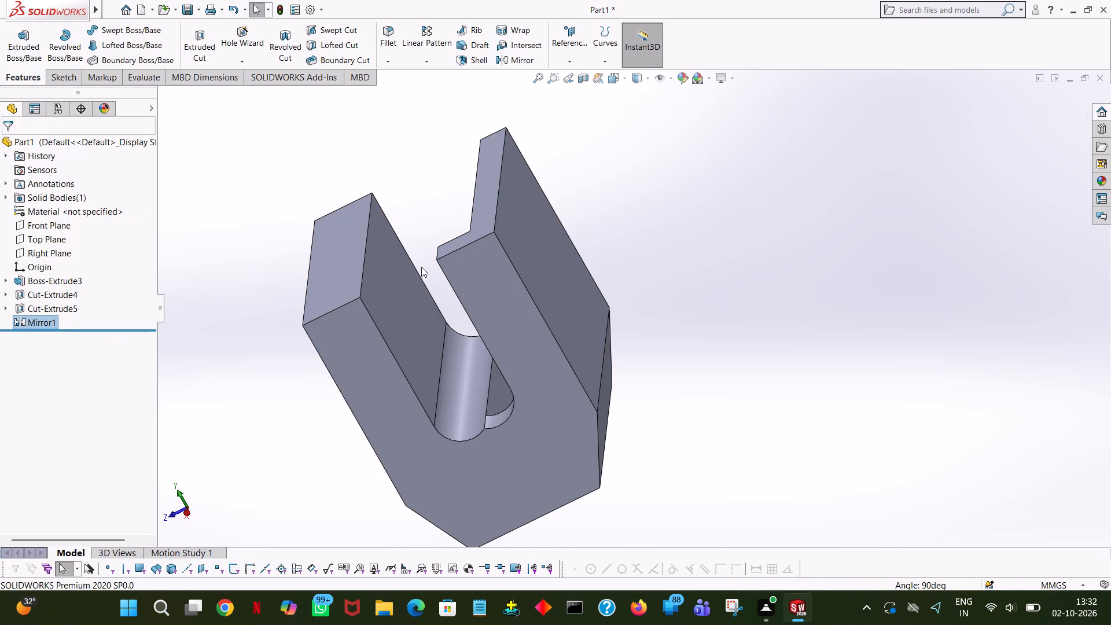
# Undo the mirror of the base extrusion about the Front Plane.
pyautogui.moveTo(450, 214); pyautogui.dragTo(458, 163, button='middle')
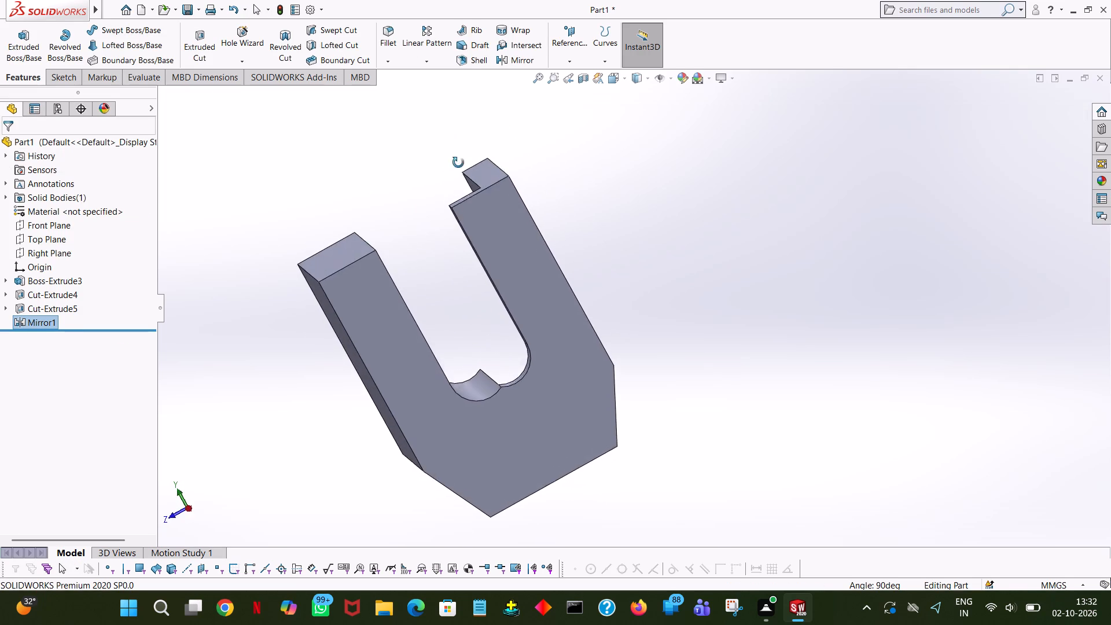
pyautogui.moveTo(458, 163); pyautogui.dragTo(461, 209, button='middle')
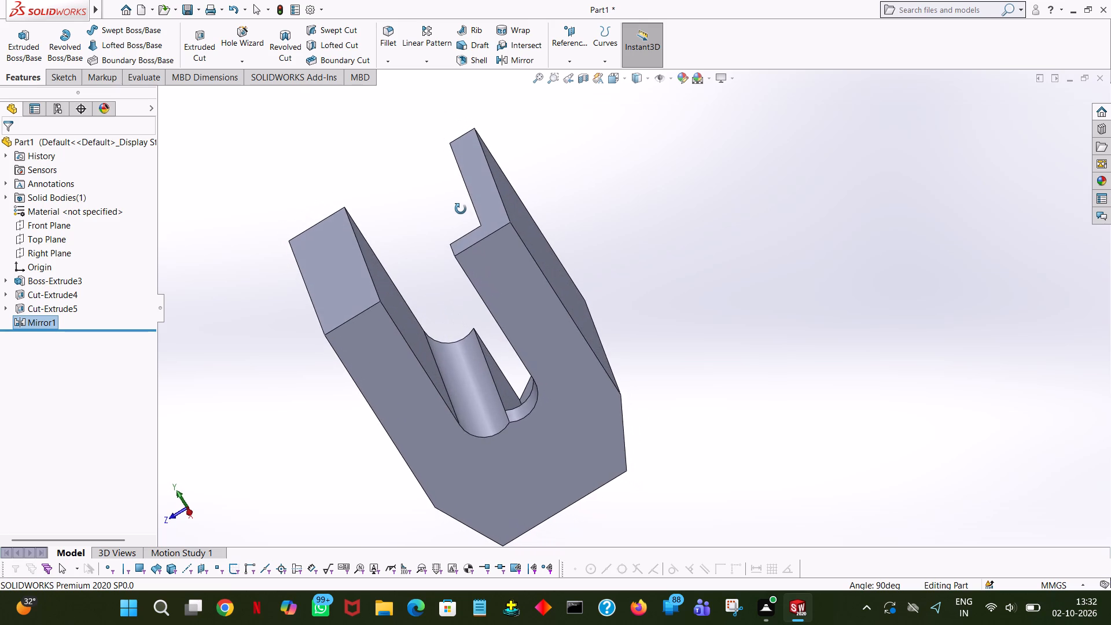
pyautogui.moveTo(461, 209); pyautogui.dragTo(475, 223, button='middle')
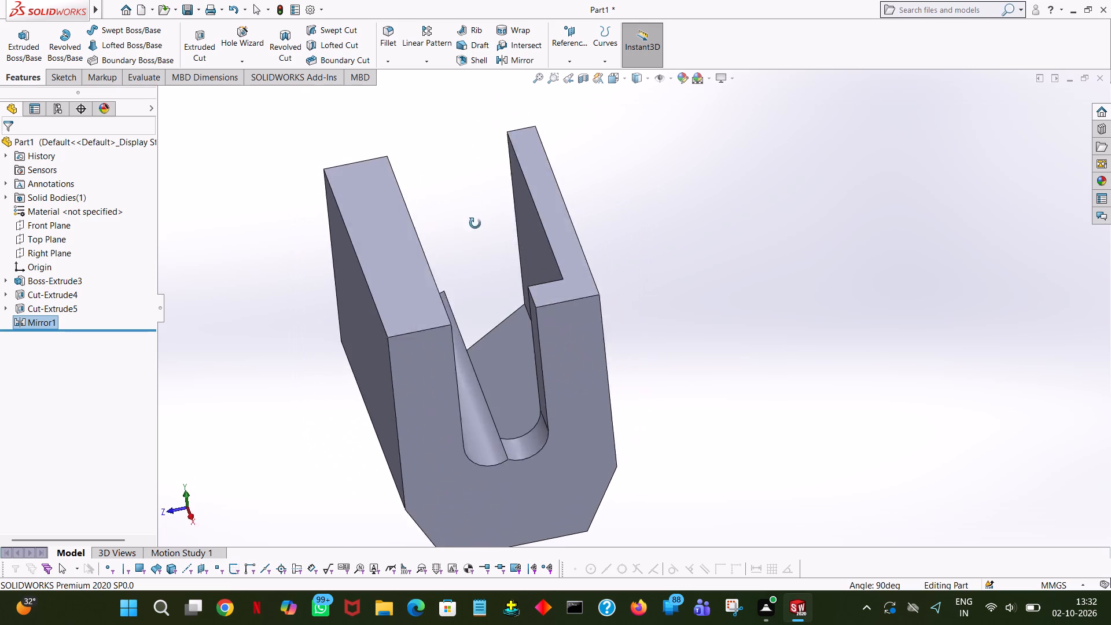
pyautogui.moveTo(475, 223); pyautogui.dragTo(458, 238, button='middle')
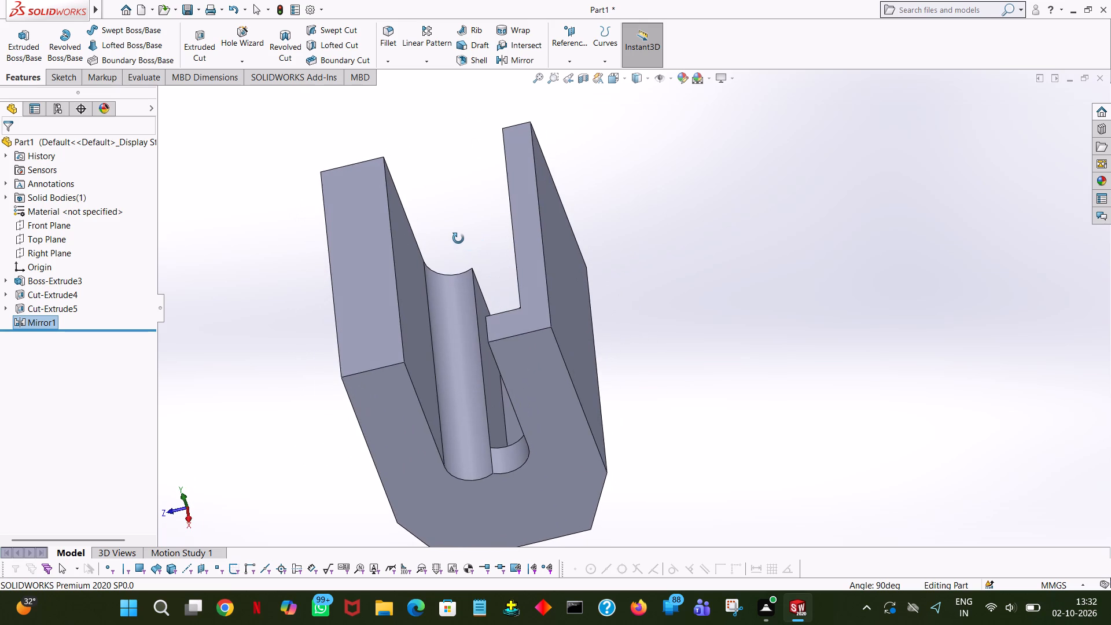
pyautogui.moveTo(458, 238); pyautogui.dragTo(472, 262, button='middle')
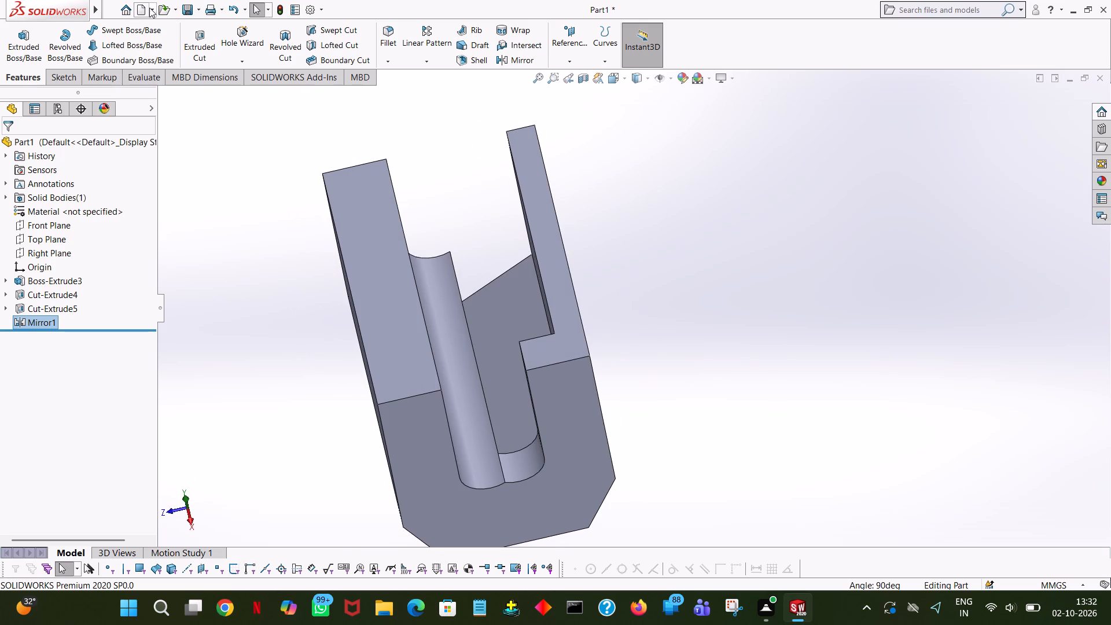
pyautogui.click(234, 4)
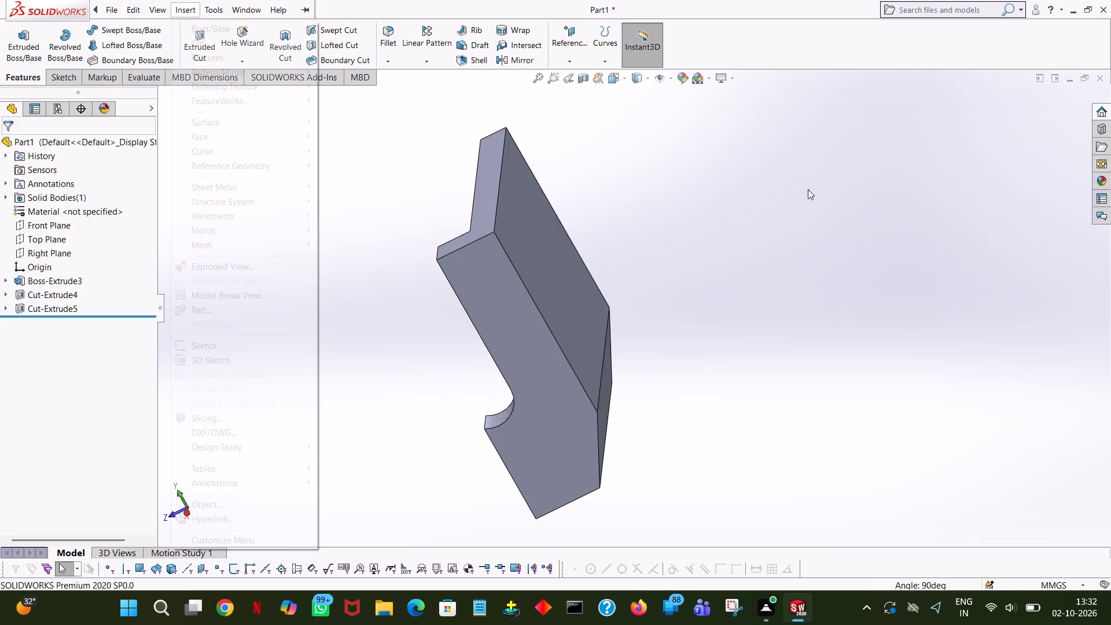
pyautogui.click(426, 122)
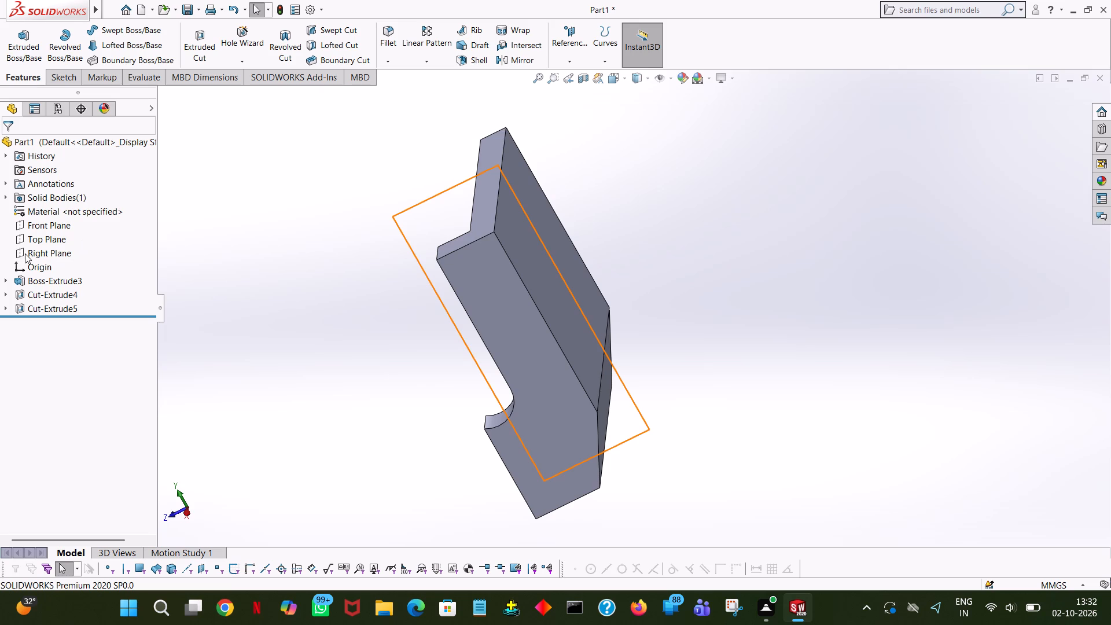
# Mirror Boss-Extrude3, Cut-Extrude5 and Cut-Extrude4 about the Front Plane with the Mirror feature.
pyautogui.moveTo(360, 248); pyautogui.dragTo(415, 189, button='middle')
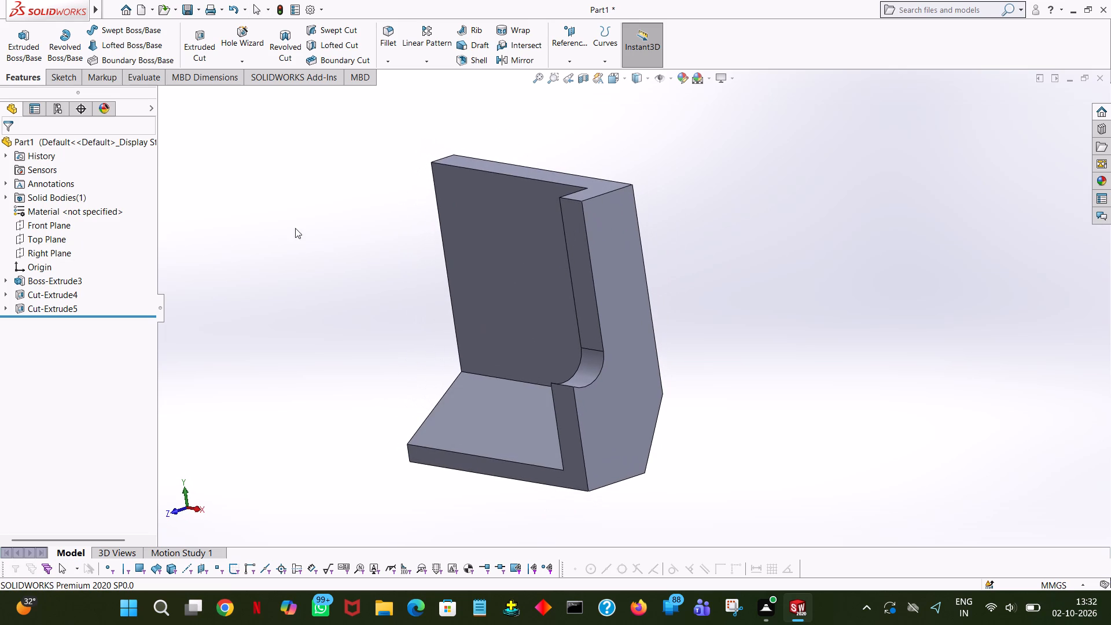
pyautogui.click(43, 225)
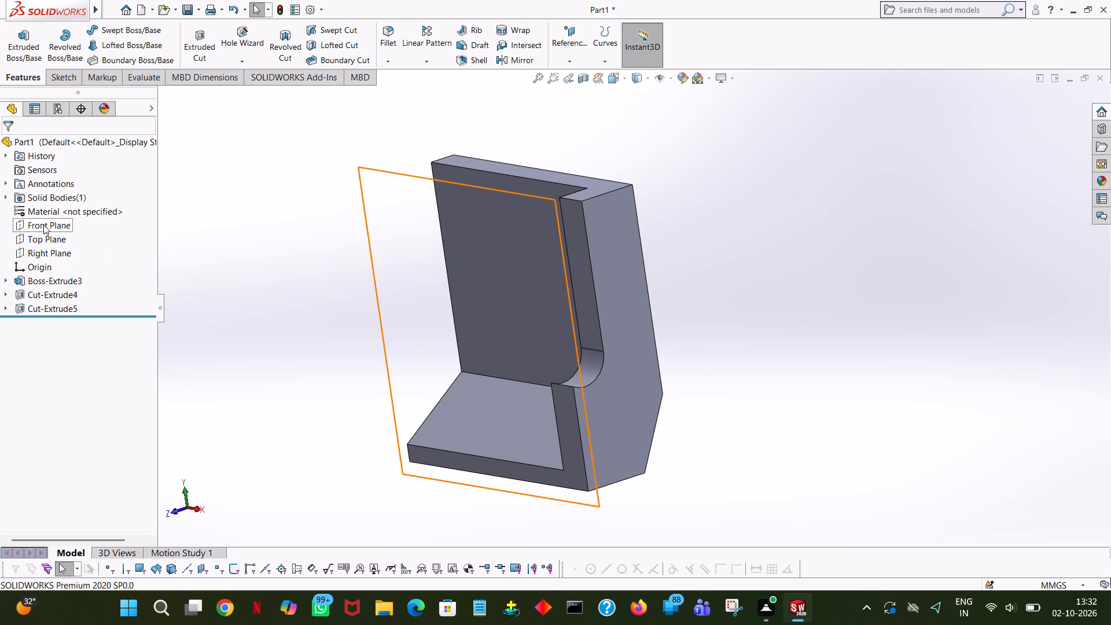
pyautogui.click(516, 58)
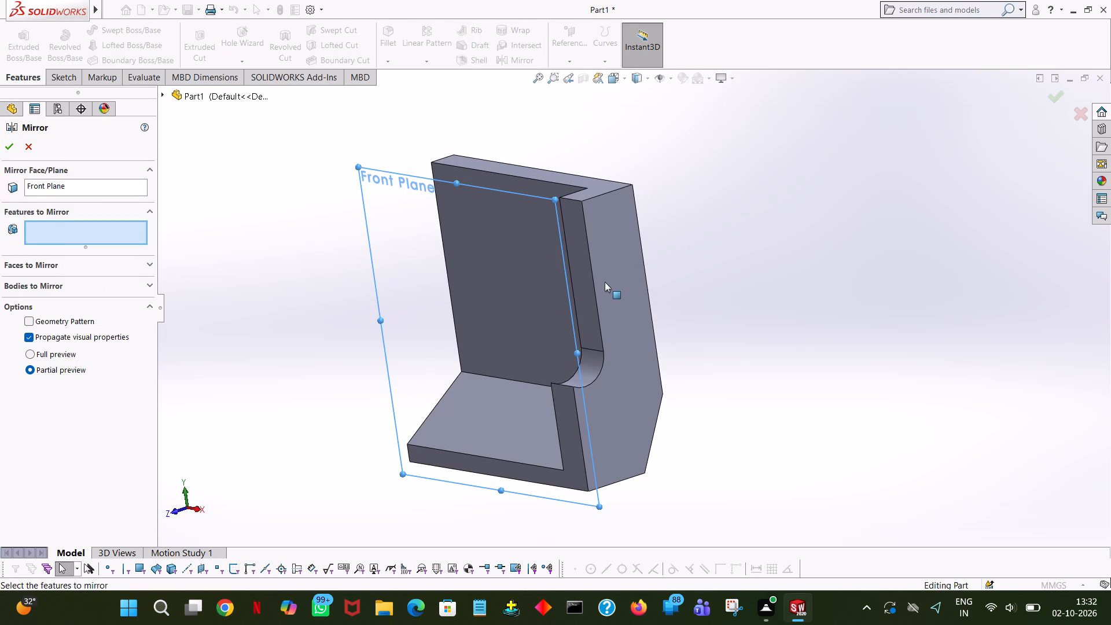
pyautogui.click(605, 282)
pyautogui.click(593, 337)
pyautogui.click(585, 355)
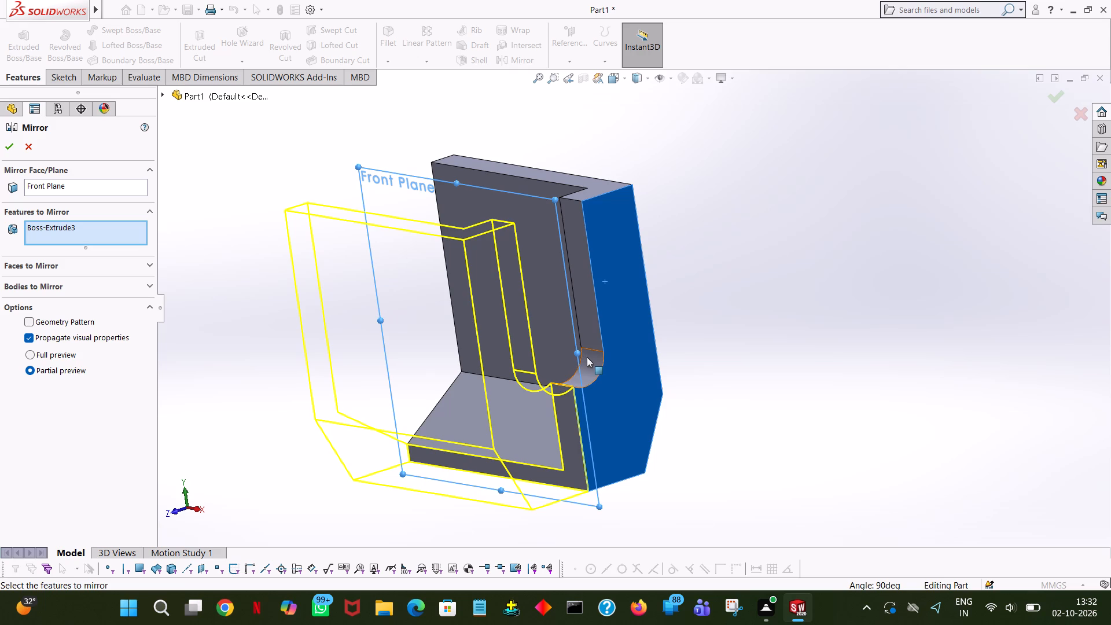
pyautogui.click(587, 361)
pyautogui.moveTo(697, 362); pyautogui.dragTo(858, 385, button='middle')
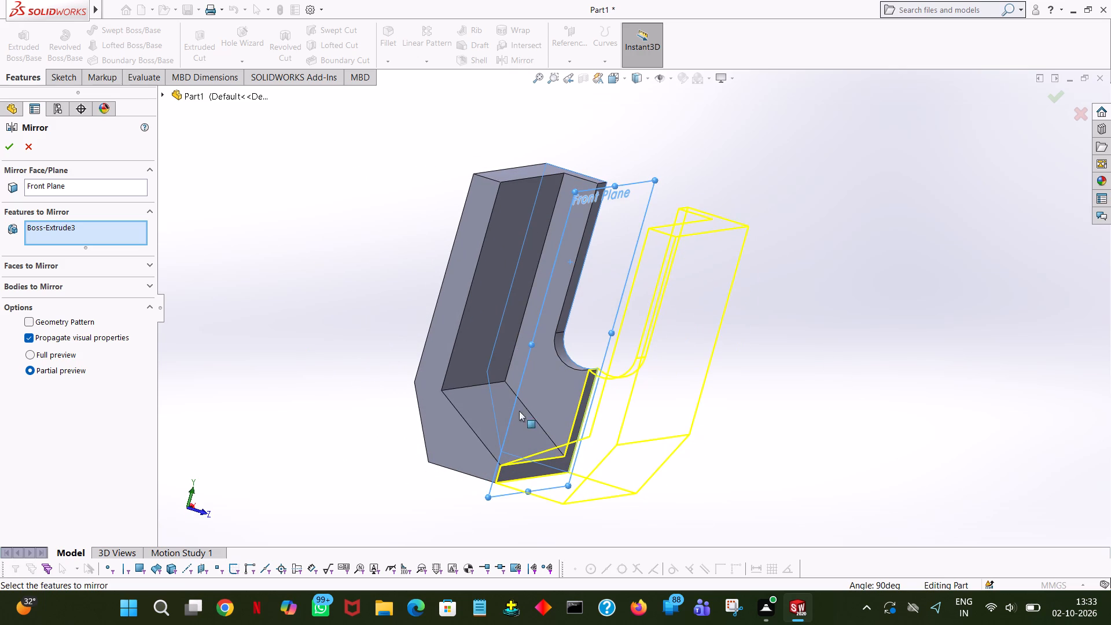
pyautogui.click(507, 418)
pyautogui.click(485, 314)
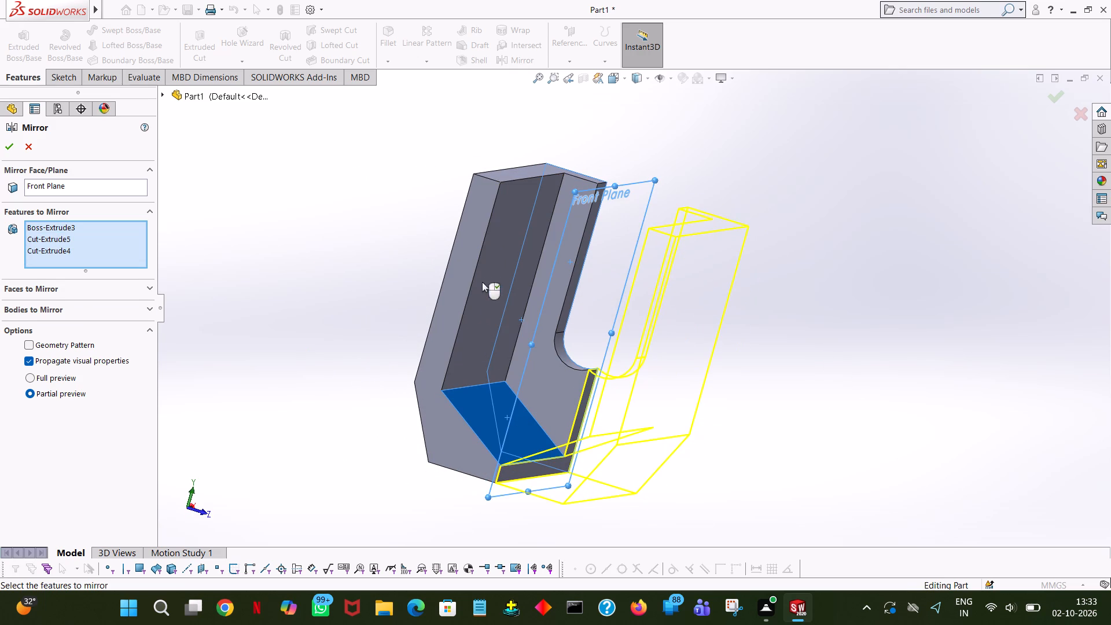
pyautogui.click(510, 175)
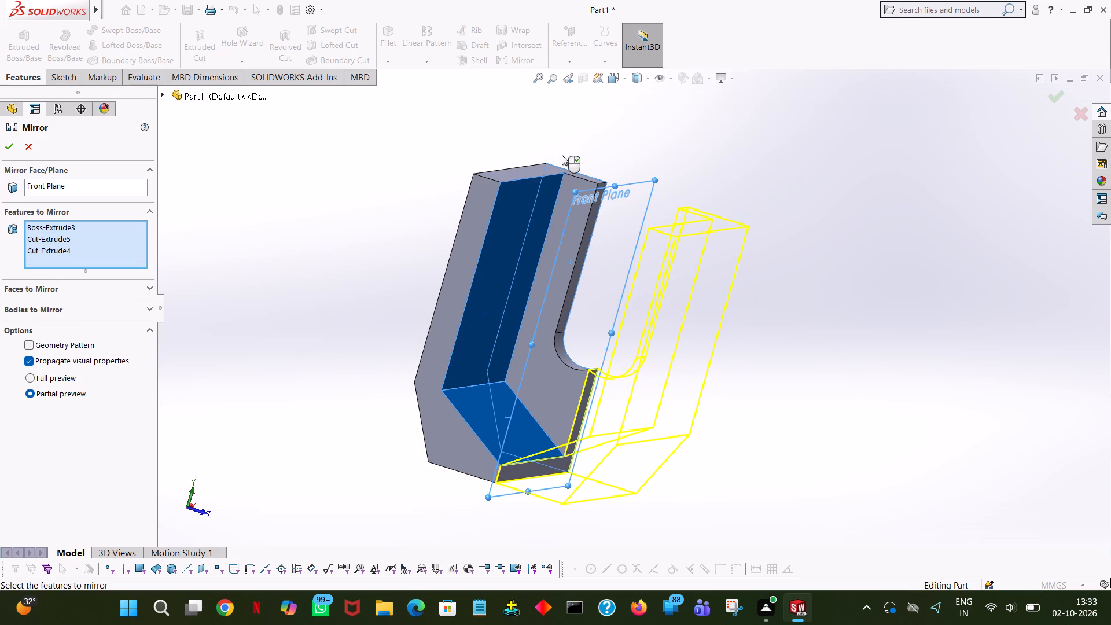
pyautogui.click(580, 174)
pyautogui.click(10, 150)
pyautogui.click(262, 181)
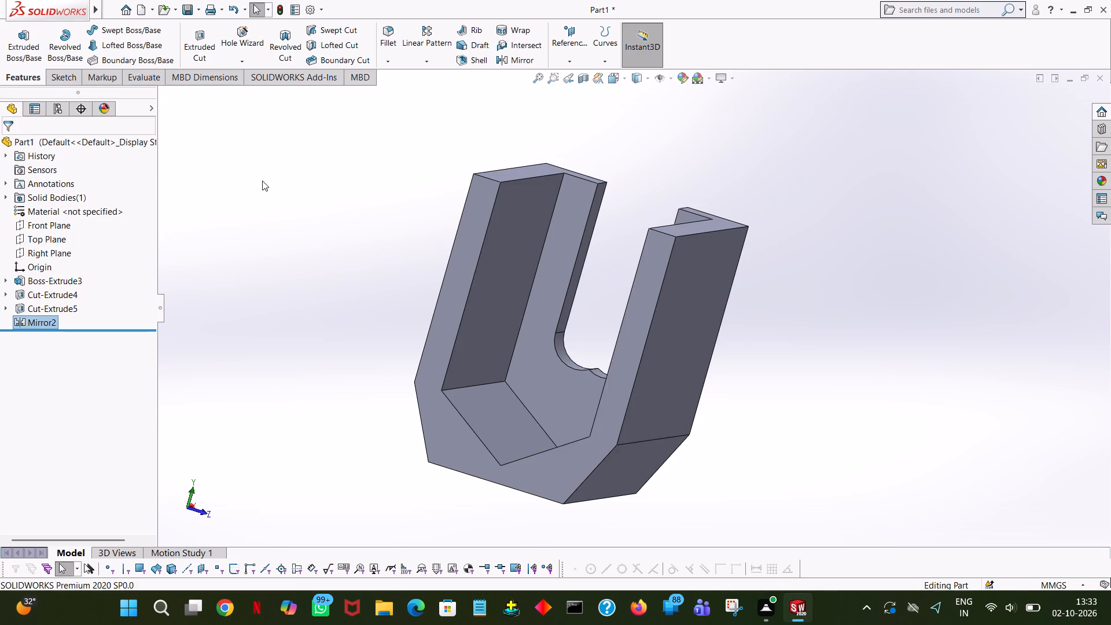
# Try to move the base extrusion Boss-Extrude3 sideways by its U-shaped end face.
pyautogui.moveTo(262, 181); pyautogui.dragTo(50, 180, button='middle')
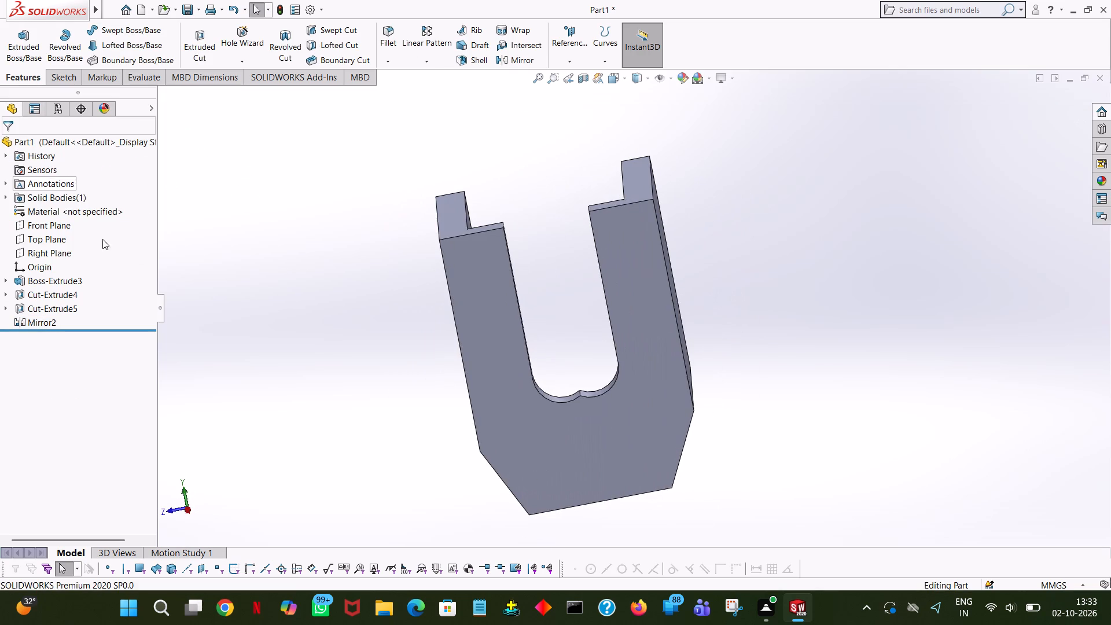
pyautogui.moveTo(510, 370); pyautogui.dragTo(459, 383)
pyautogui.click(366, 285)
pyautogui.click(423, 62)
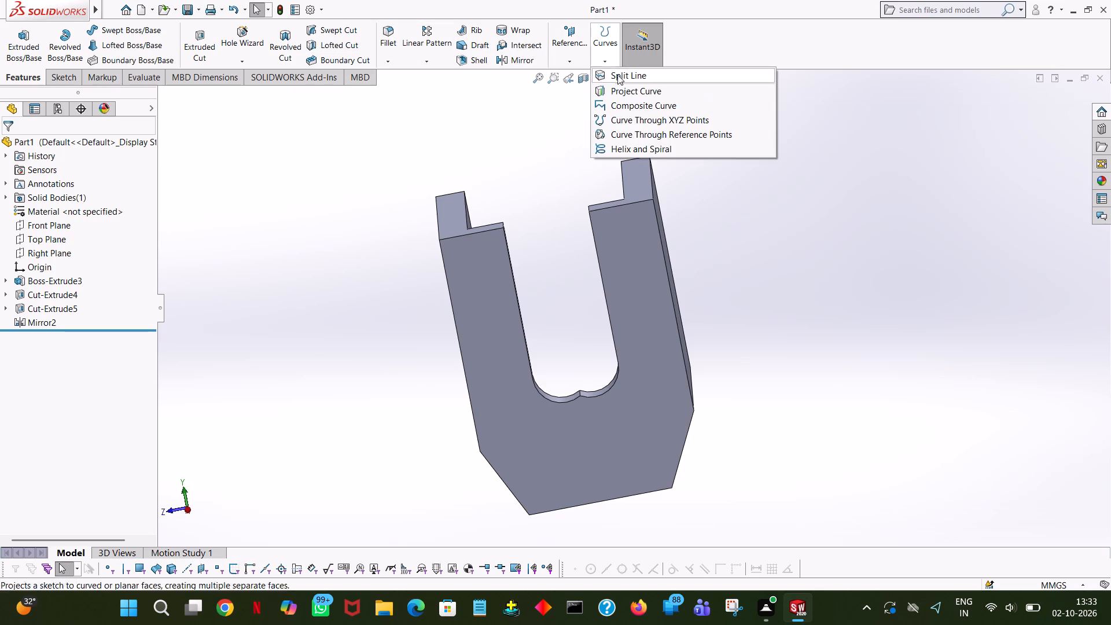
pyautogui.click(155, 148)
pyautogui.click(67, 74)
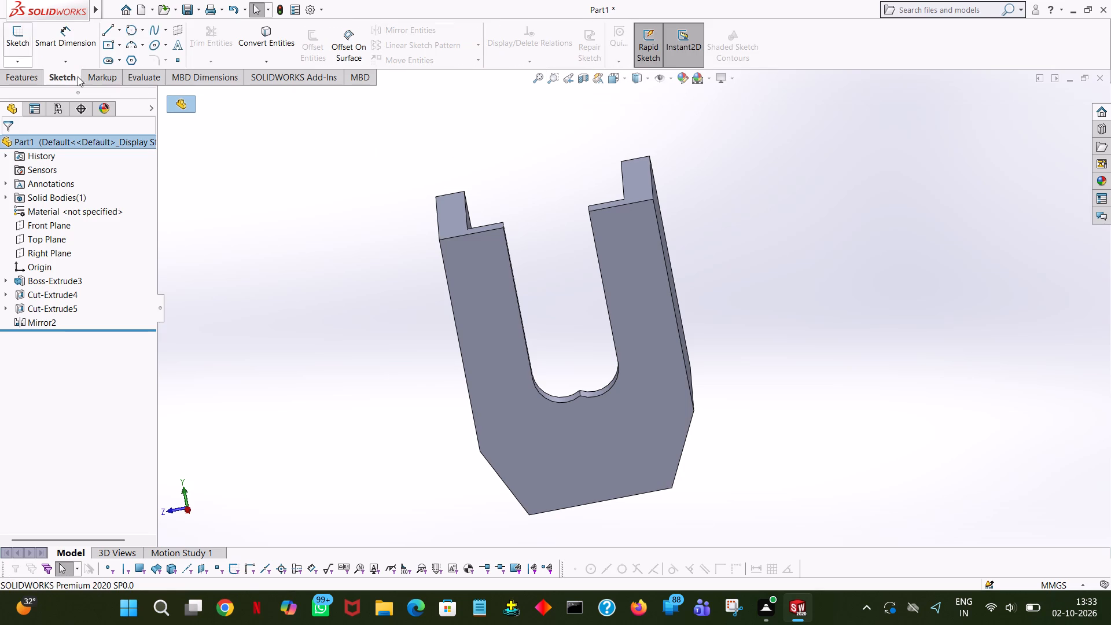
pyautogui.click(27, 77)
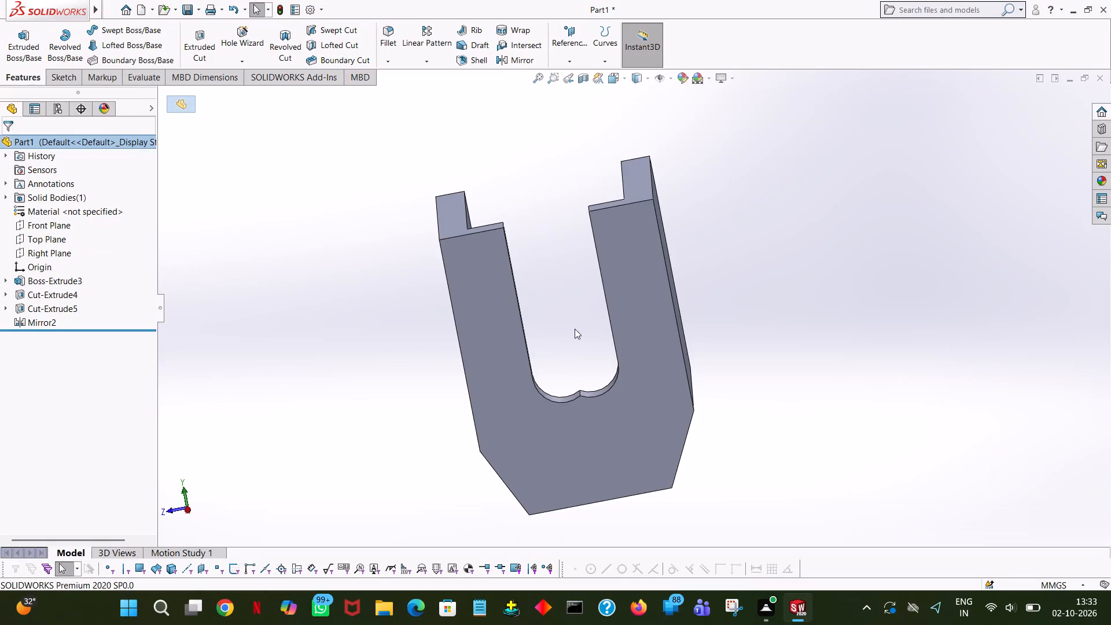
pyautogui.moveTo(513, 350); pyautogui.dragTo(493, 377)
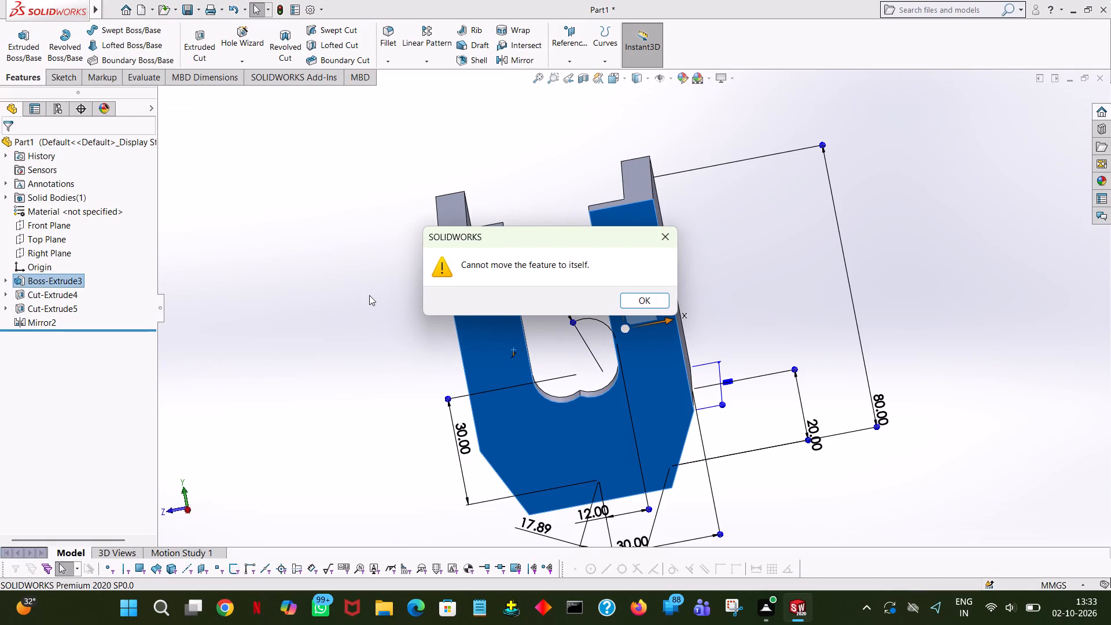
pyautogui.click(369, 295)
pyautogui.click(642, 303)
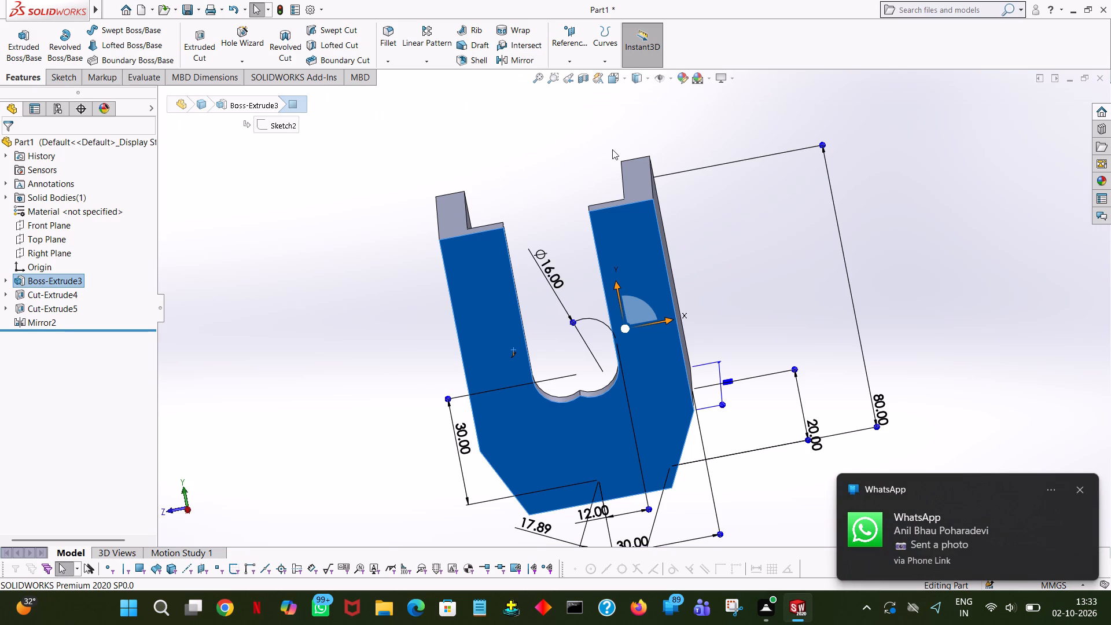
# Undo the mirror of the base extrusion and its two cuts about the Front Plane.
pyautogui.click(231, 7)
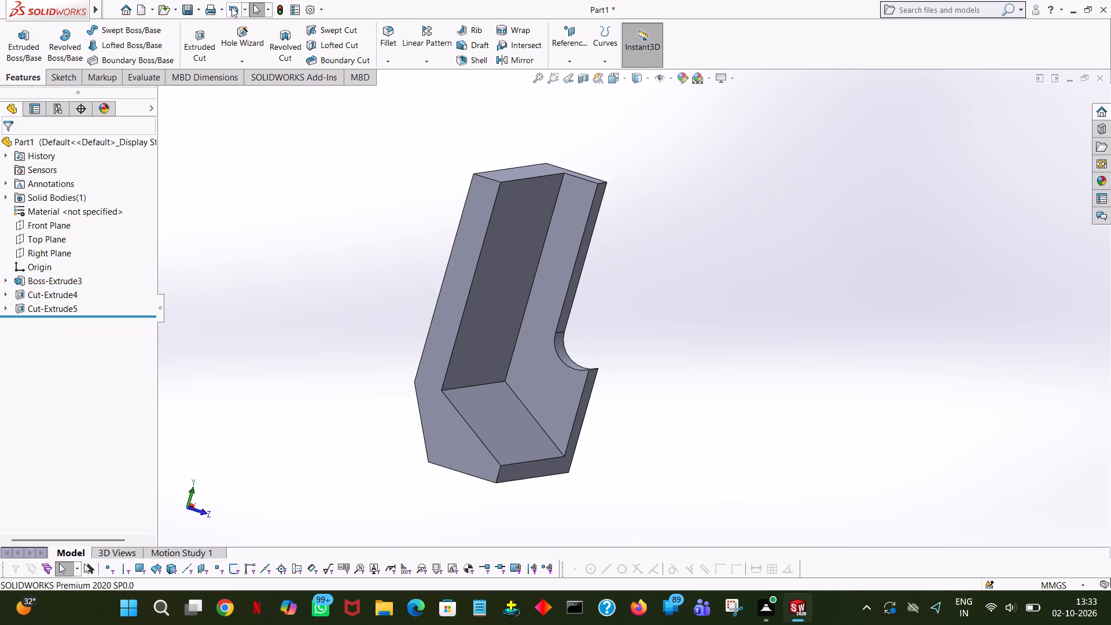
# Create a reference plane parallel to the Front Plane, offset 10 mm on the side away from the solid.
pyautogui.moveTo(944, 303); pyautogui.dragTo(654, 225, button='middle')
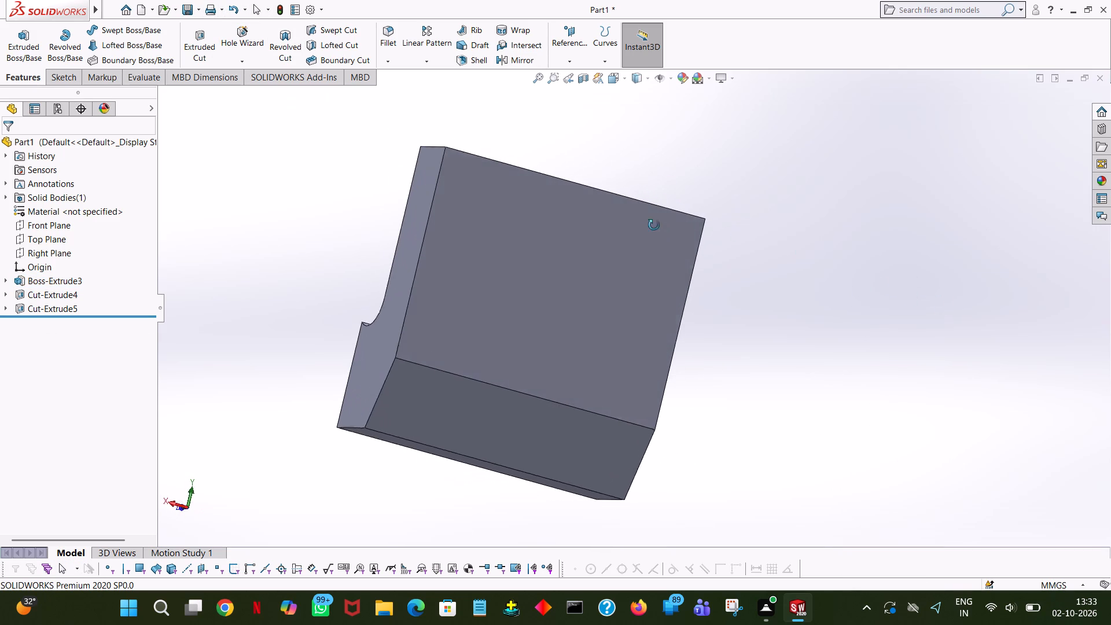
pyautogui.moveTo(654, 225); pyautogui.dragTo(746, 307, button='middle')
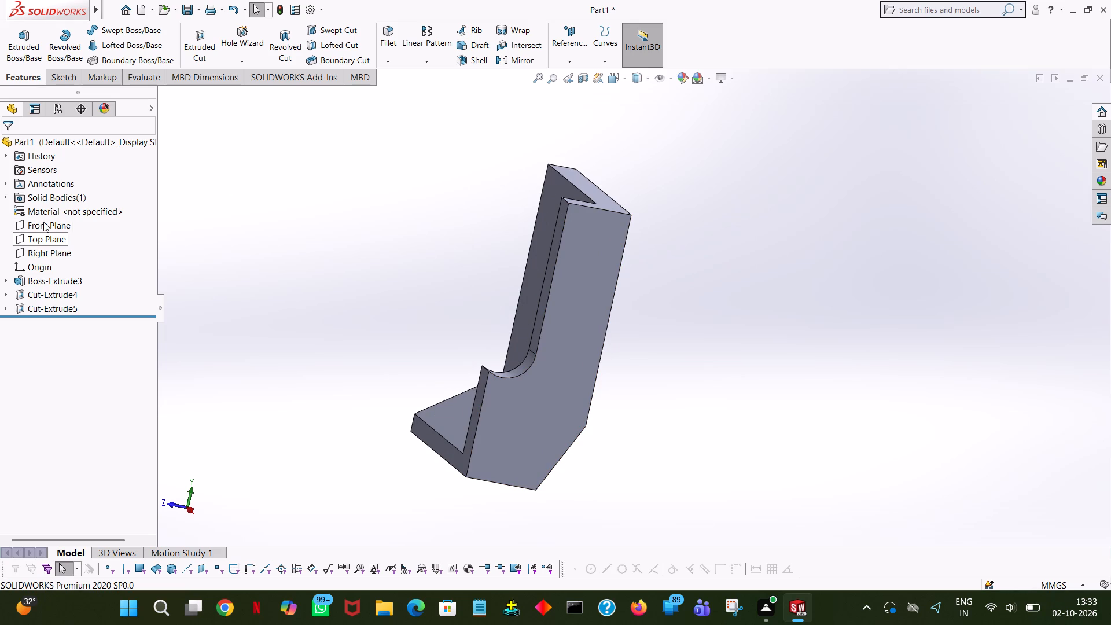
pyautogui.click(43, 222)
pyautogui.click(568, 62)
pyautogui.click(573, 80)
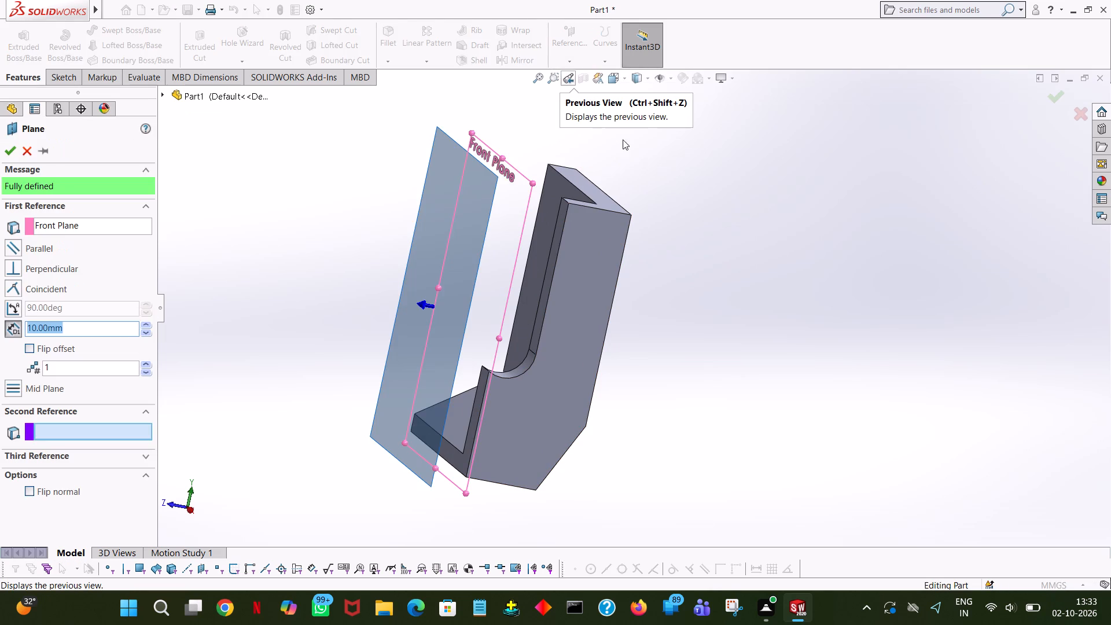
pyautogui.moveTo(676, 148); pyautogui.dragTo(691, 94, button='middle')
pyautogui.moveTo(690, 67); pyautogui.dragTo(691, 85, button='middle')
pyautogui.click(17, 147)
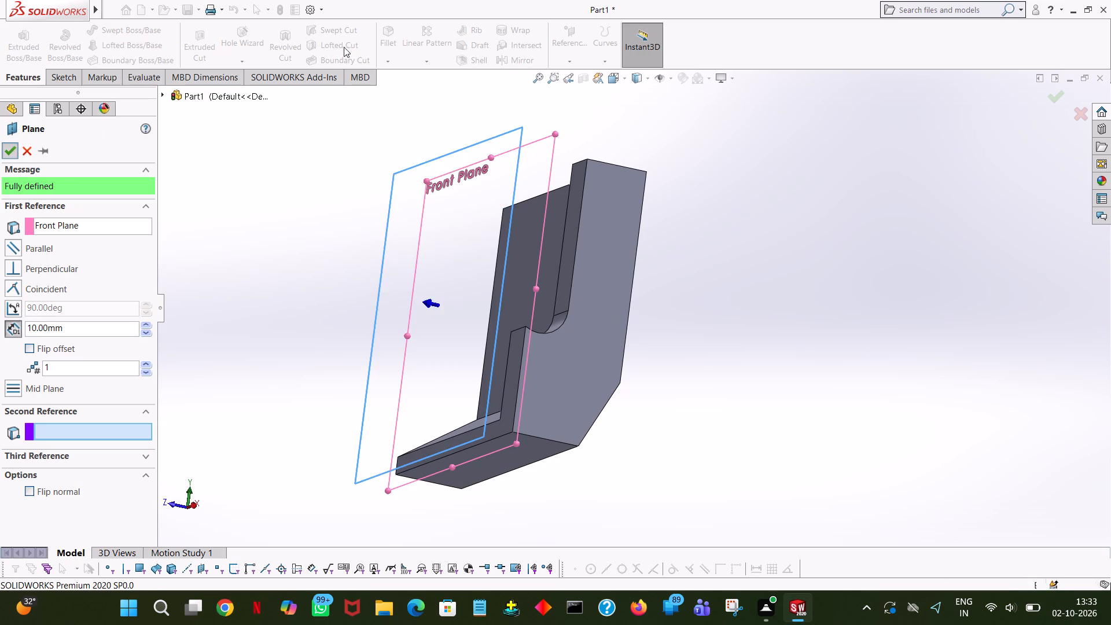
# Mirror Boss-Extrude3 and the pocket floor cut Cut-Extrude5 about the plane offset 10 mm from the Front Plane.
pyautogui.moveTo(359, 152); pyautogui.dragTo(335, 172, button='middle')
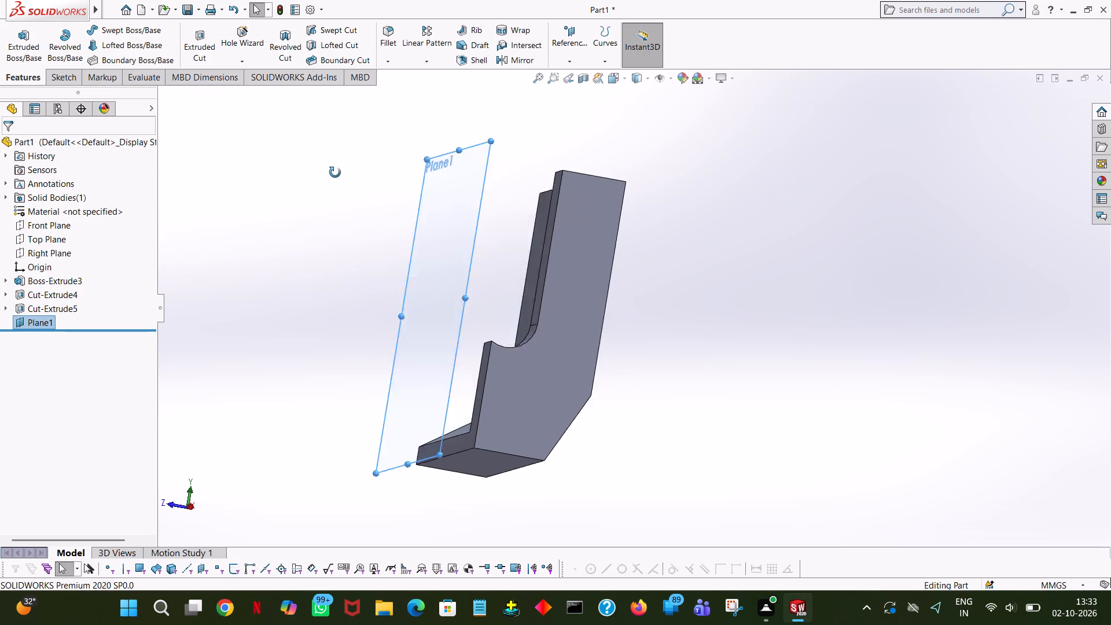
pyautogui.moveTo(335, 172); pyautogui.dragTo(324, 177, button='middle')
pyautogui.click(513, 59)
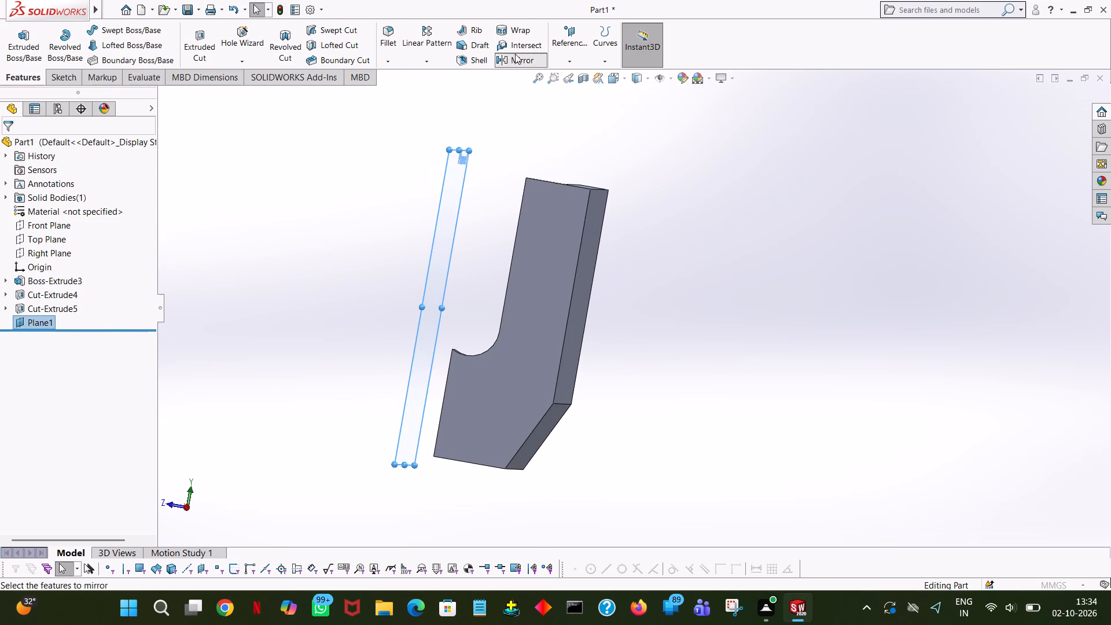
pyautogui.click(516, 271)
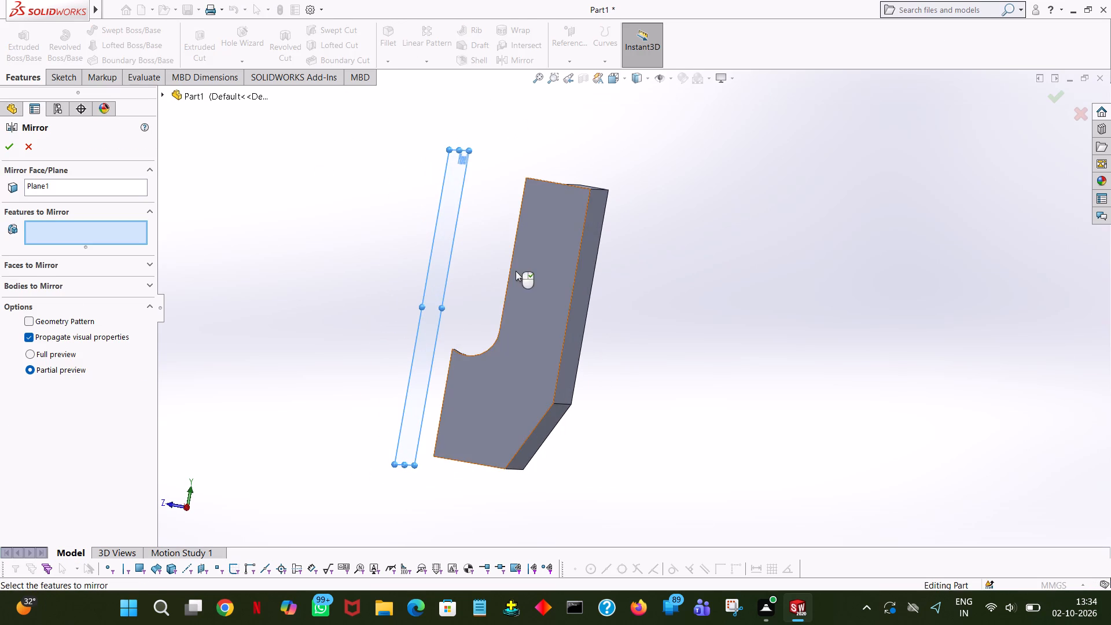
pyautogui.moveTo(705, 189); pyautogui.dragTo(715, 309, button='middle')
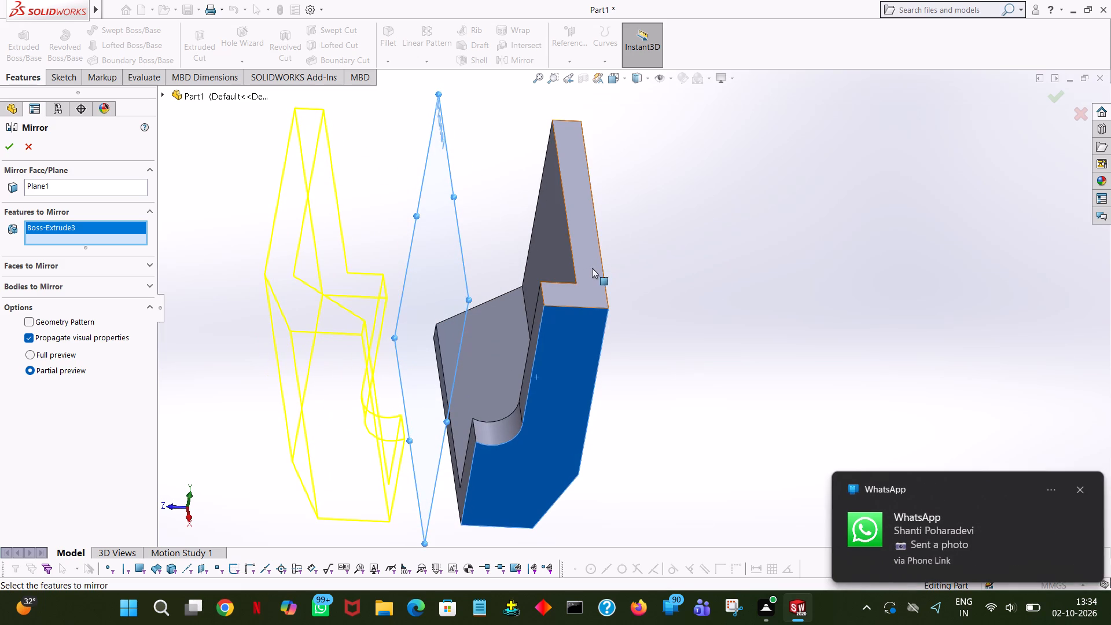
pyautogui.click(587, 270)
pyautogui.moveTo(558, 225); pyautogui.dragTo(566, 315, button='middle')
pyautogui.click(490, 282)
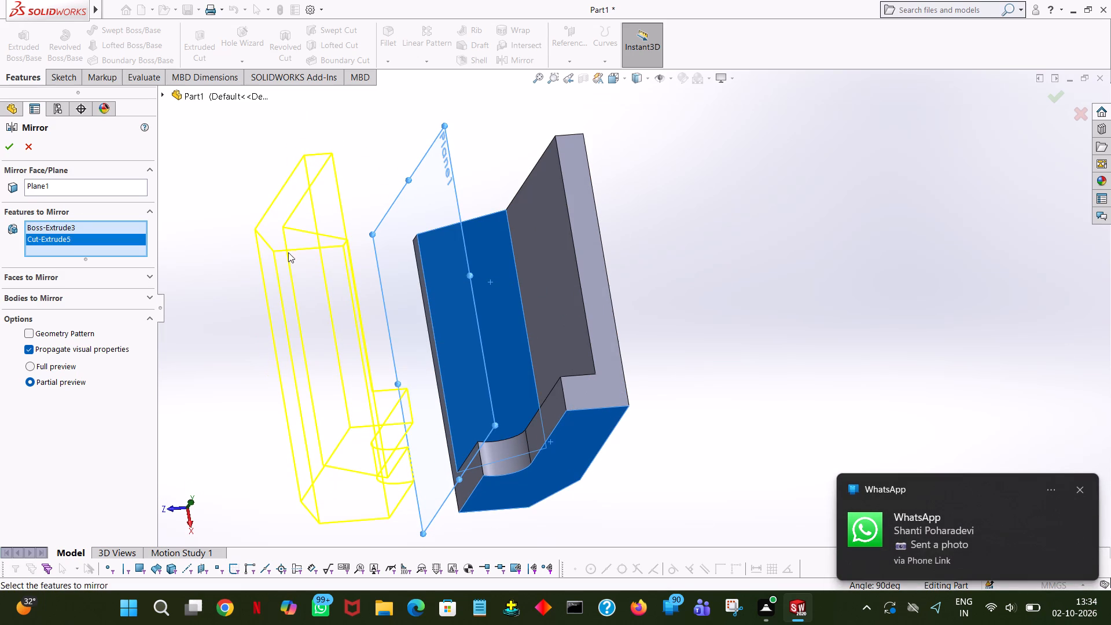
pyautogui.click(5, 145)
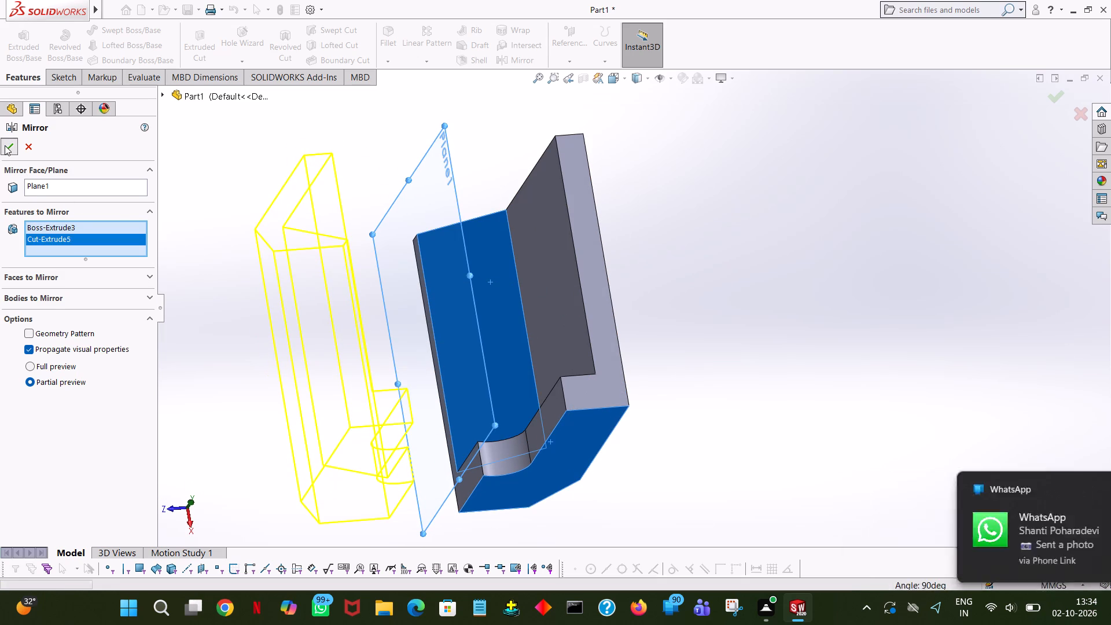
pyautogui.moveTo(278, 196); pyautogui.dragTo(234, 86, button='middle')
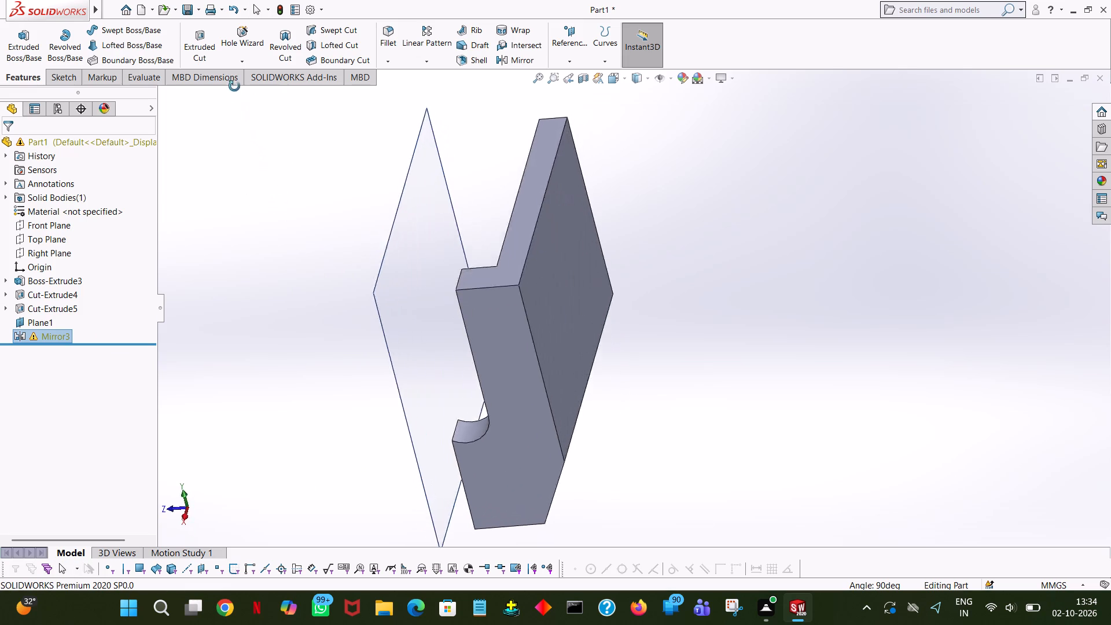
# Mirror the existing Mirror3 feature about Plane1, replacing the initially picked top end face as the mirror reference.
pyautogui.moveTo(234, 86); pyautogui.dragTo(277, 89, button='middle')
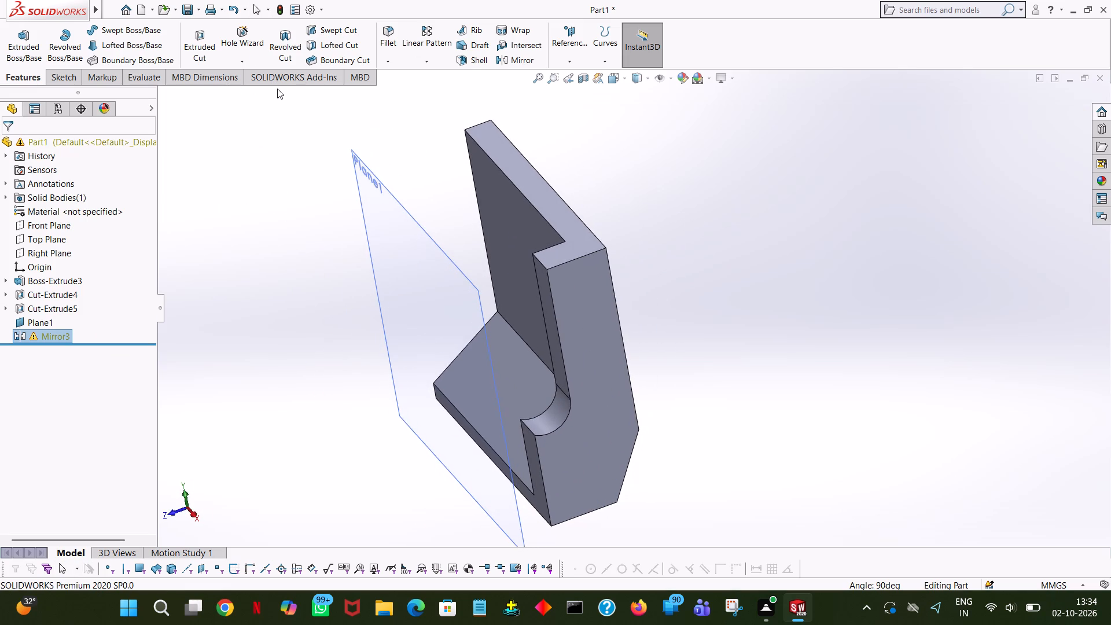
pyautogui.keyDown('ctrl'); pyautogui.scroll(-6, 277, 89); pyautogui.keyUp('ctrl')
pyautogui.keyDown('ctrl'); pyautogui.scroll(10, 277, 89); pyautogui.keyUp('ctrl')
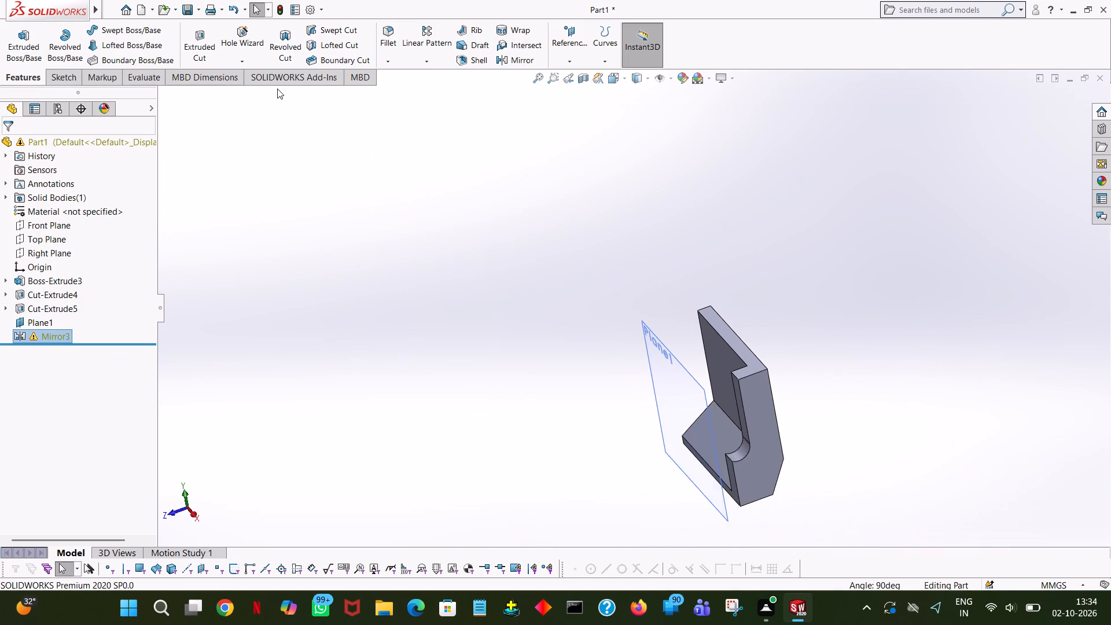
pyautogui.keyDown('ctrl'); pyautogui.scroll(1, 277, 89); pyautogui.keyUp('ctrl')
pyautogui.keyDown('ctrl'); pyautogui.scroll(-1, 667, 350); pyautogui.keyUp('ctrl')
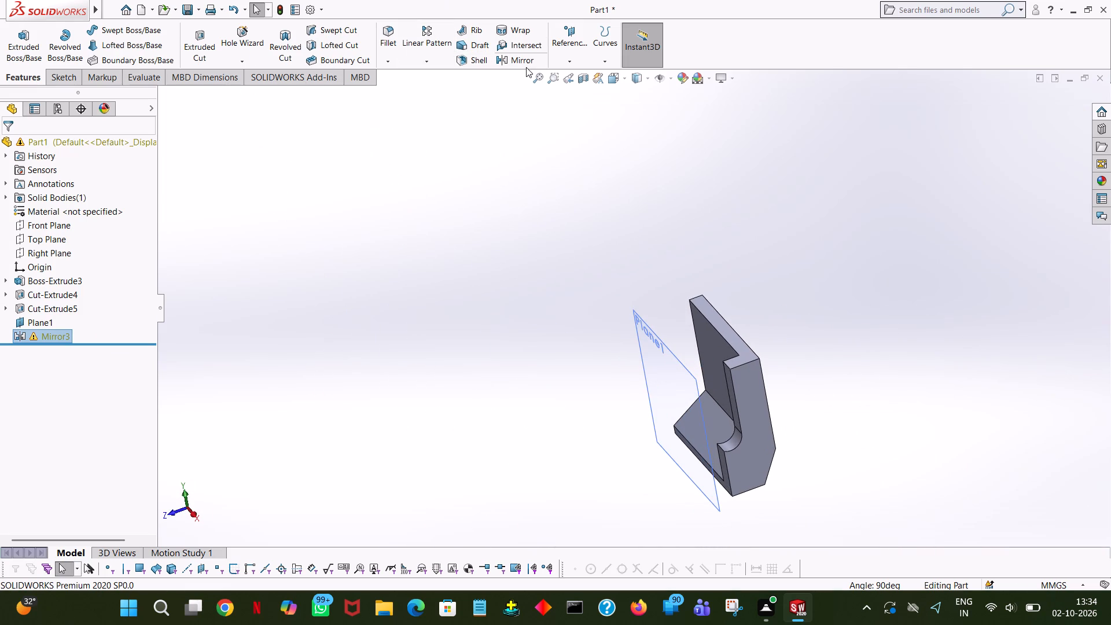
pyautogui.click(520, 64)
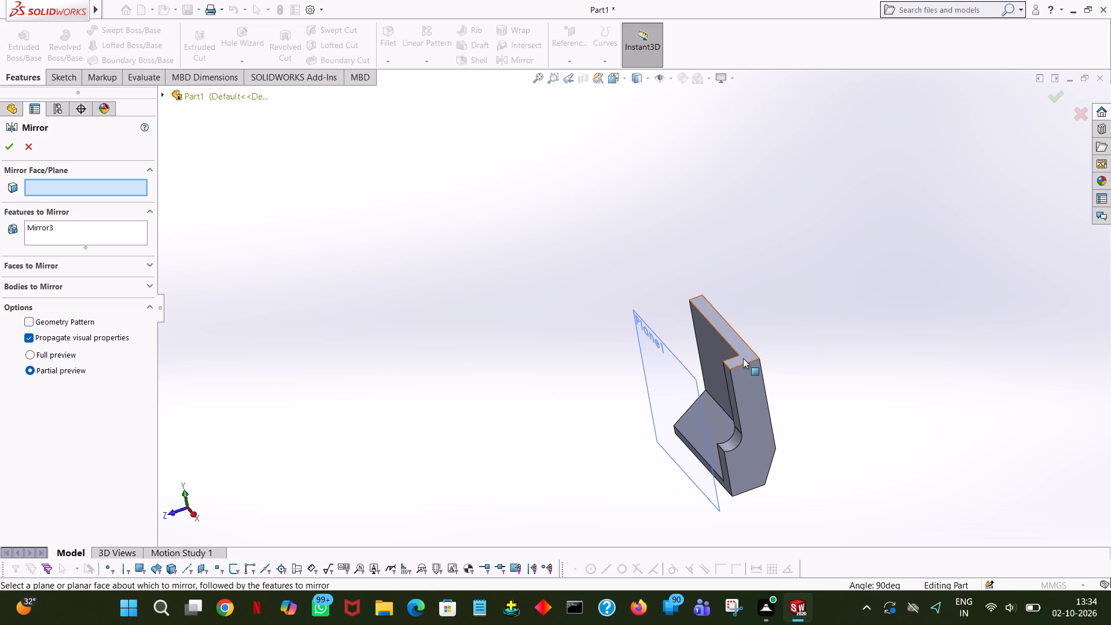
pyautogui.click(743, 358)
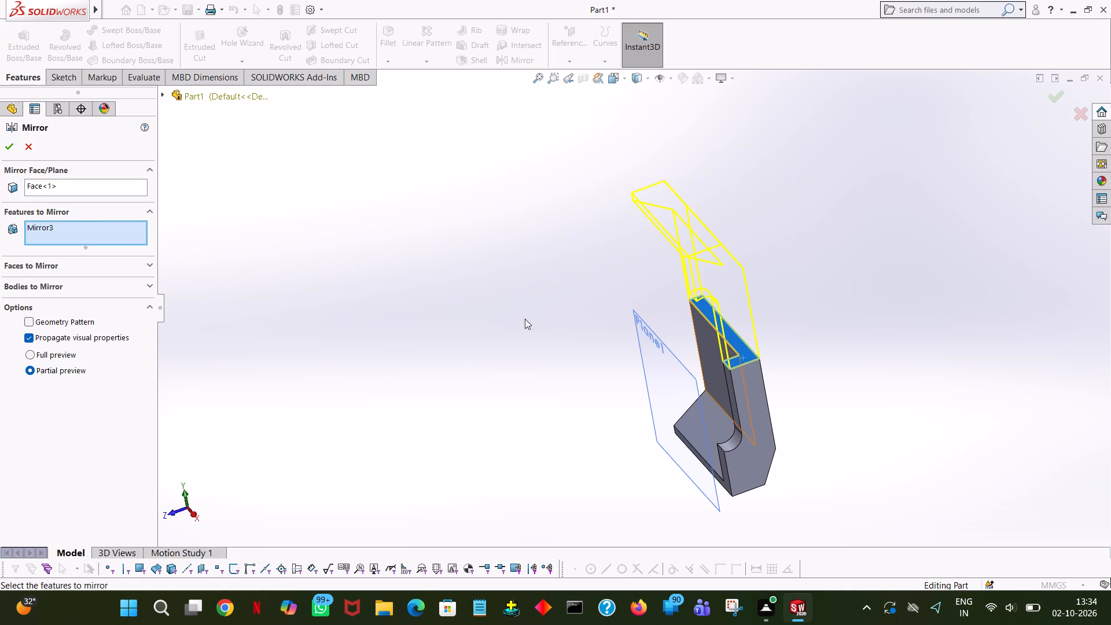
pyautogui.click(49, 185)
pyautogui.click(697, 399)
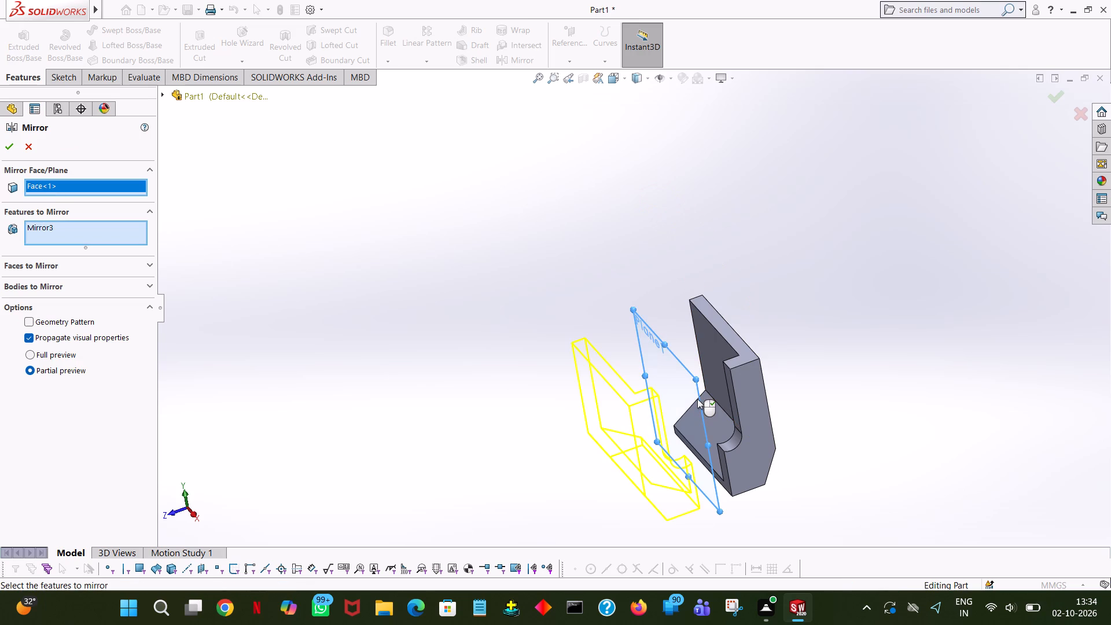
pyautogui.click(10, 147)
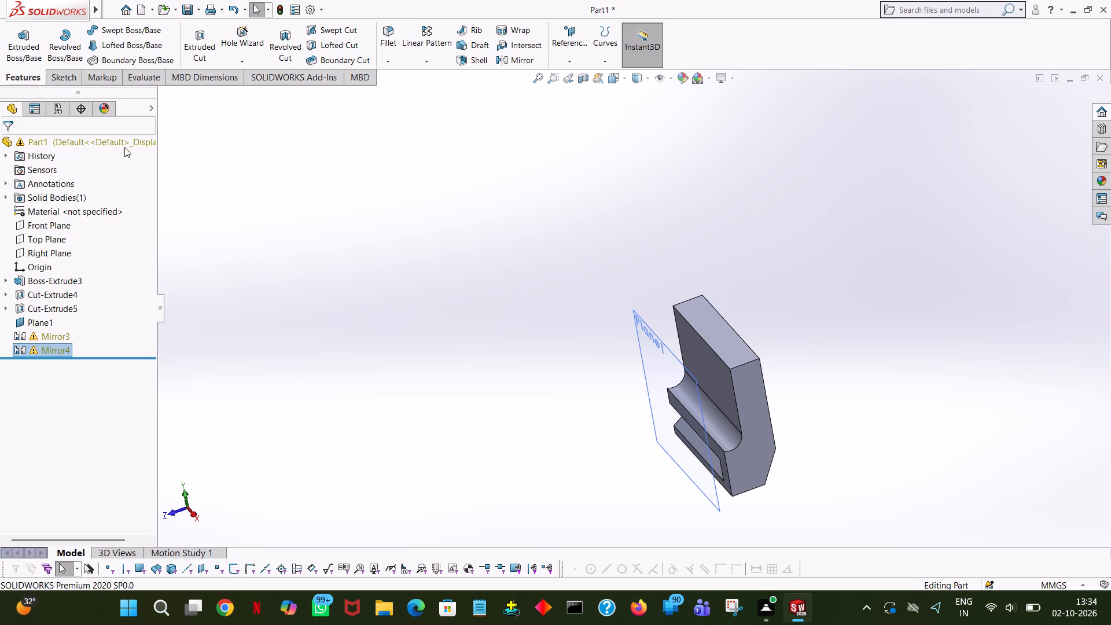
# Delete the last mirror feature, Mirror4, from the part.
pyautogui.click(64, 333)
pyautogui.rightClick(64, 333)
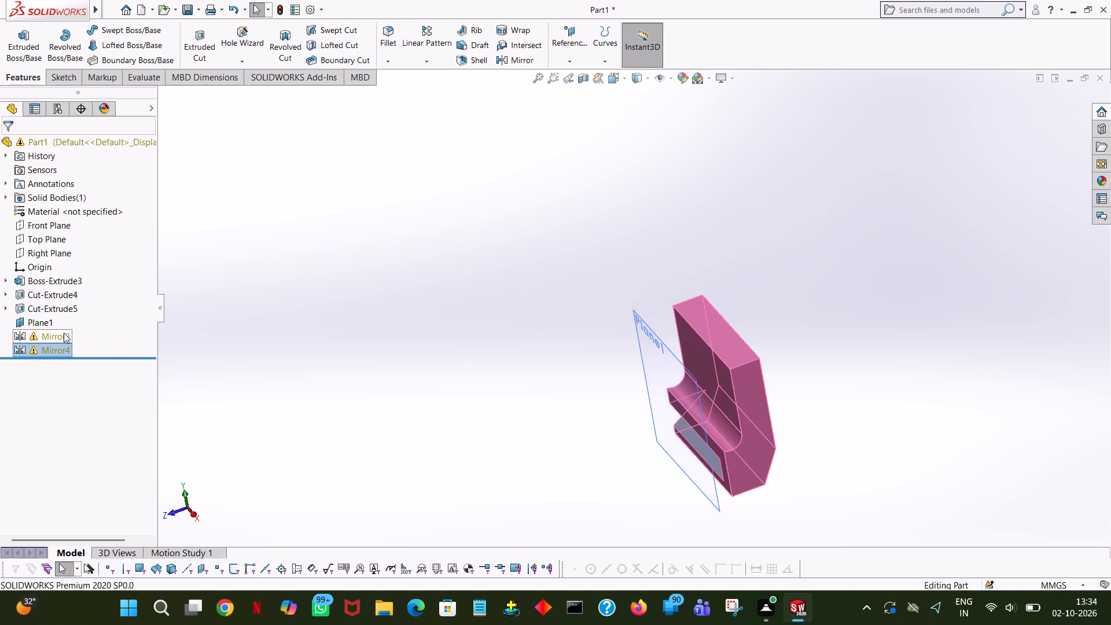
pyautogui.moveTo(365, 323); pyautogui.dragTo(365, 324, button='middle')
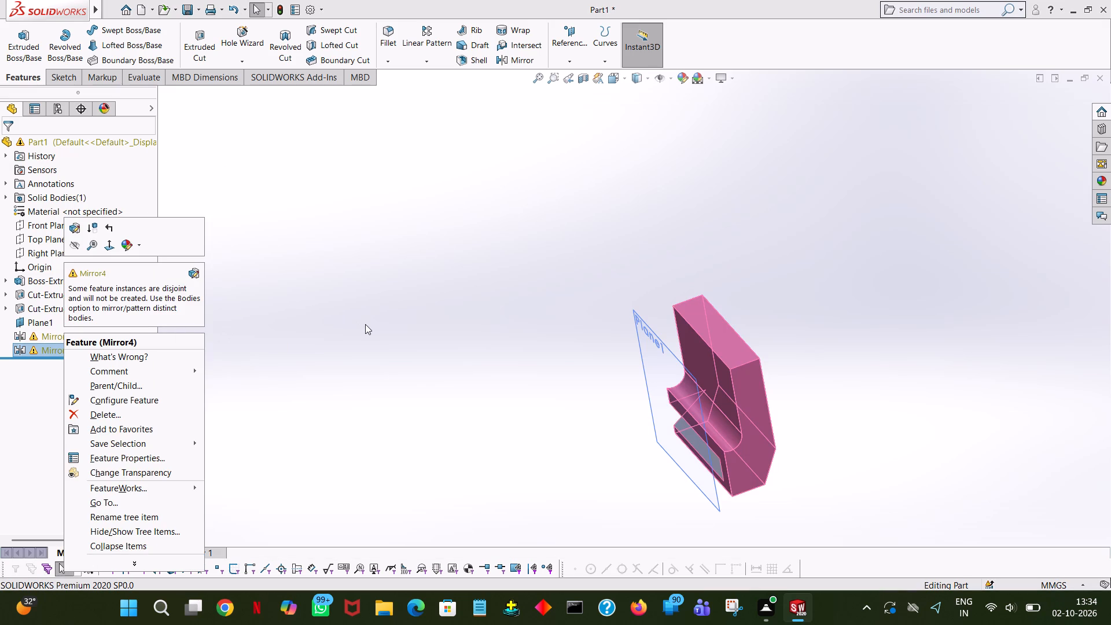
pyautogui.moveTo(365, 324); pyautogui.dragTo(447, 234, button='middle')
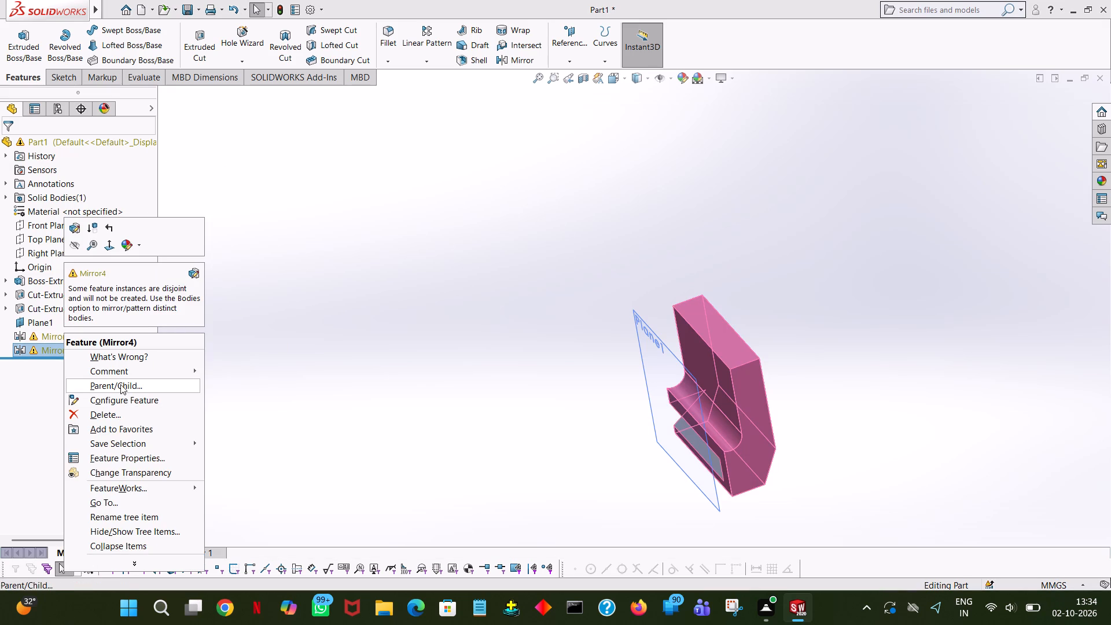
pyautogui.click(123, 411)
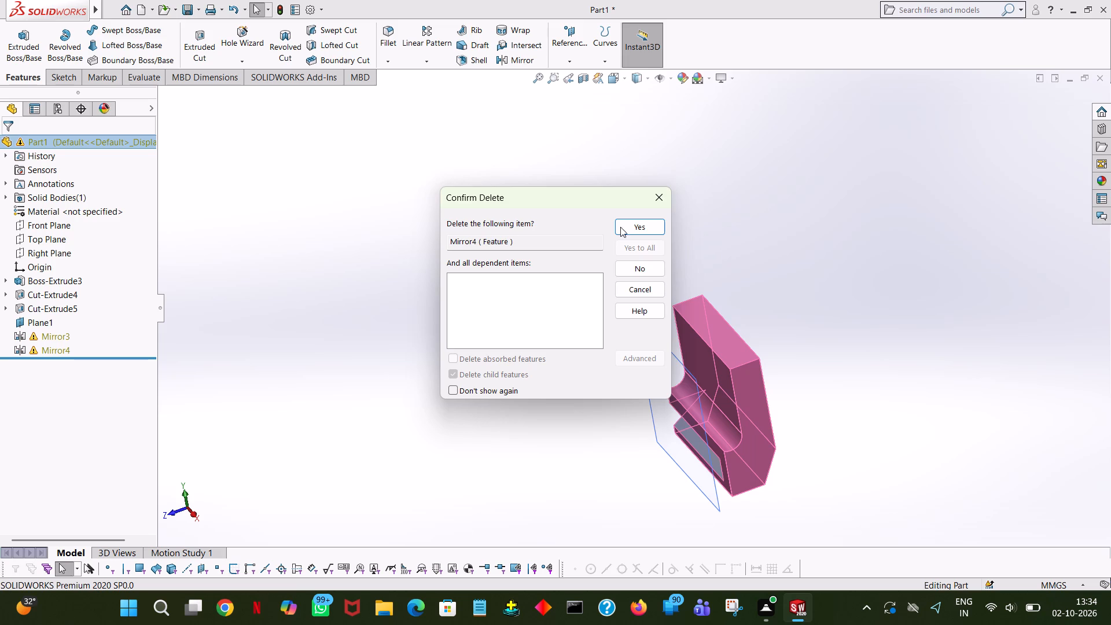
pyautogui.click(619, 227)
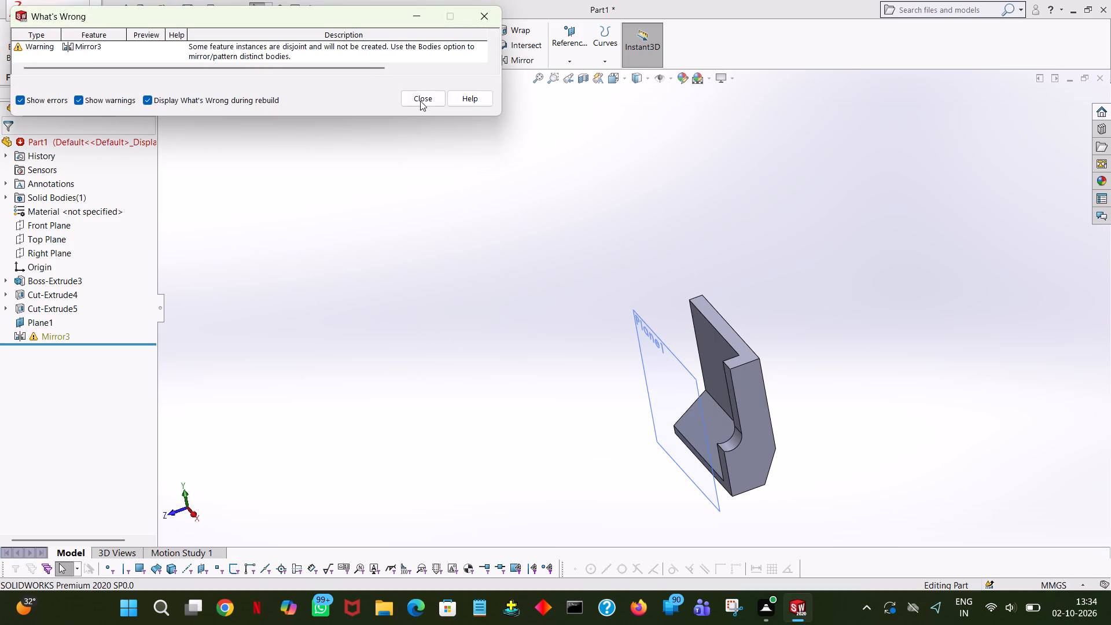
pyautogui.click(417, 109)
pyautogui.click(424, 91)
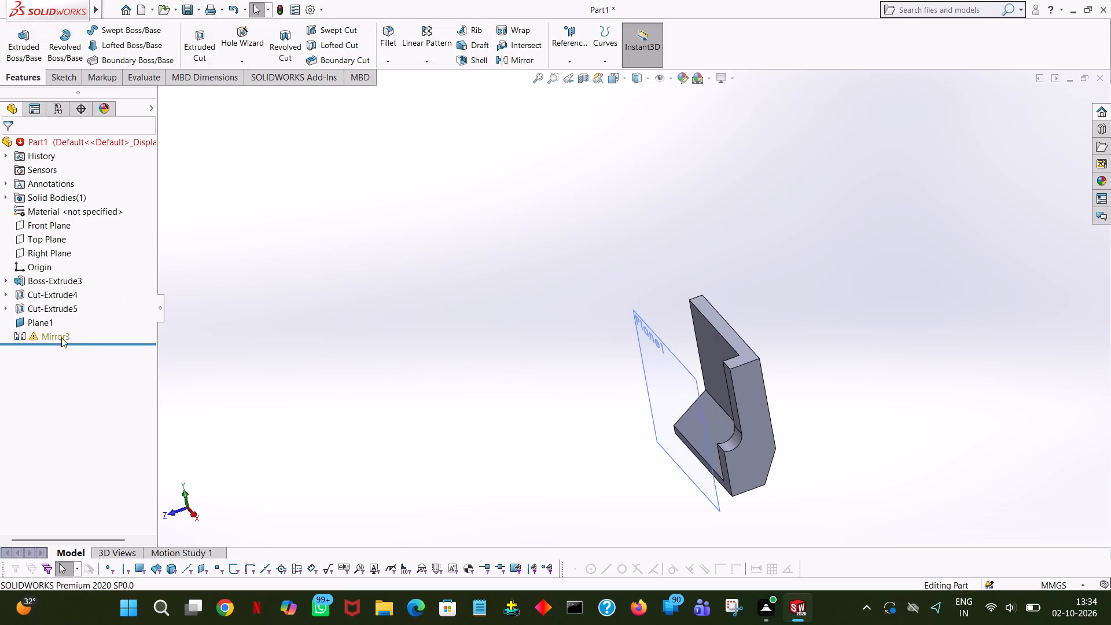
# Delete the Mirror3 feature from the part.
pyautogui.click(58, 339)
pyautogui.rightClick(58, 339)
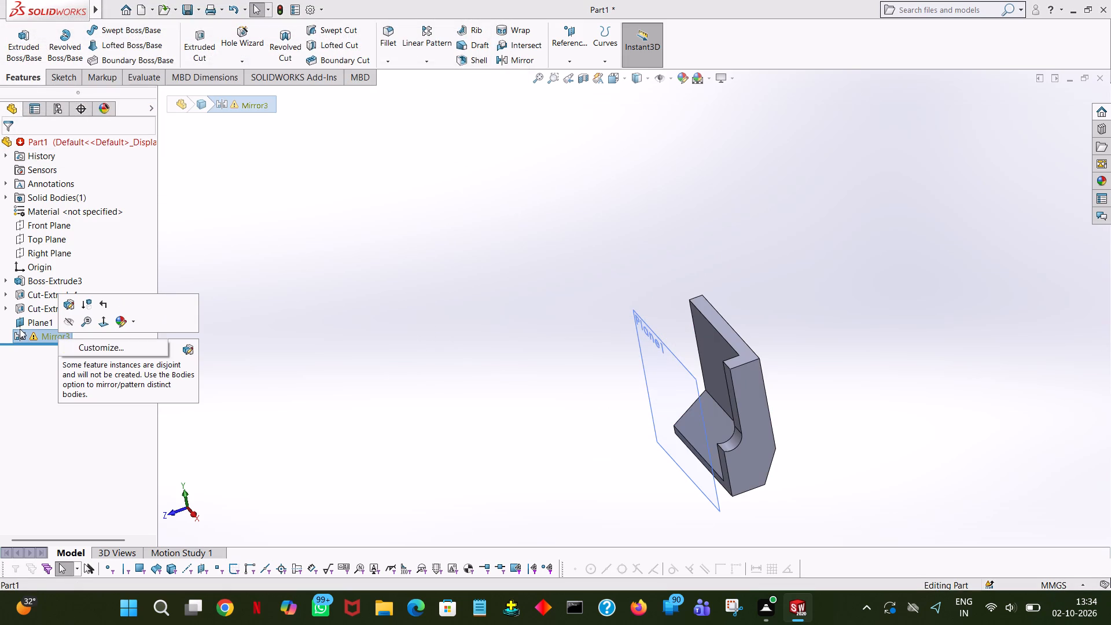
pyautogui.rightClick(43, 332)
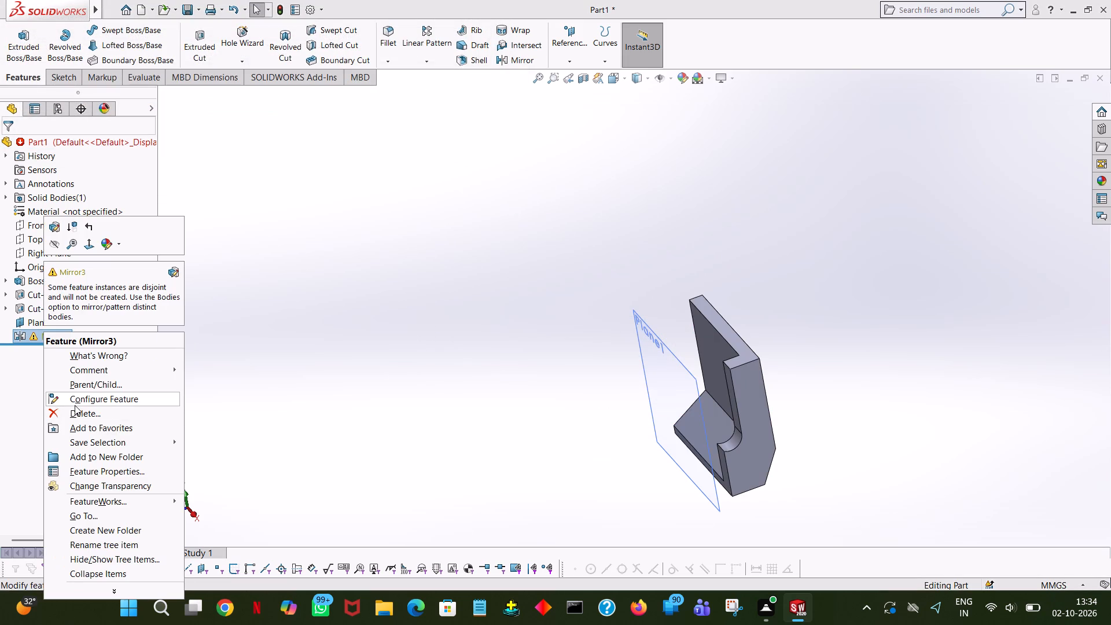
pyautogui.click(76, 412)
pyautogui.click(639, 233)
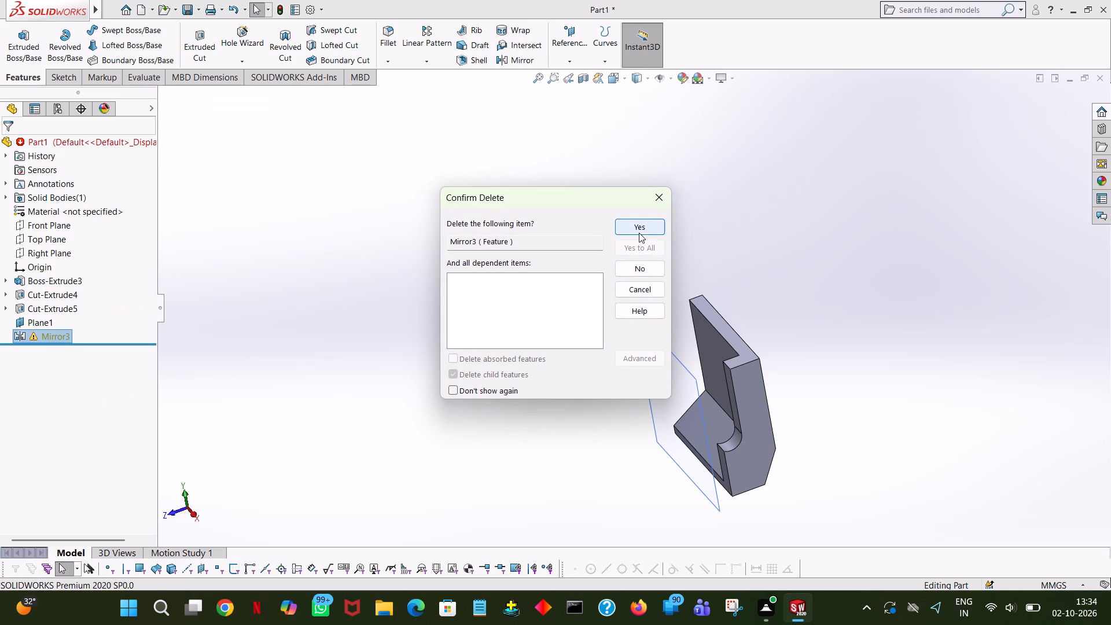
pyautogui.click(510, 209)
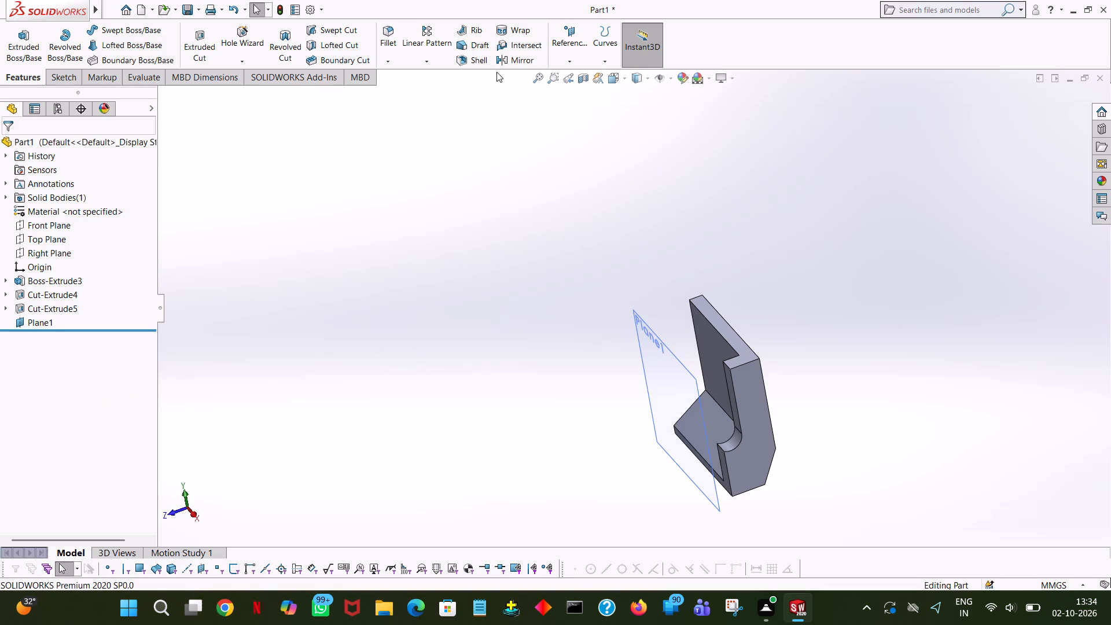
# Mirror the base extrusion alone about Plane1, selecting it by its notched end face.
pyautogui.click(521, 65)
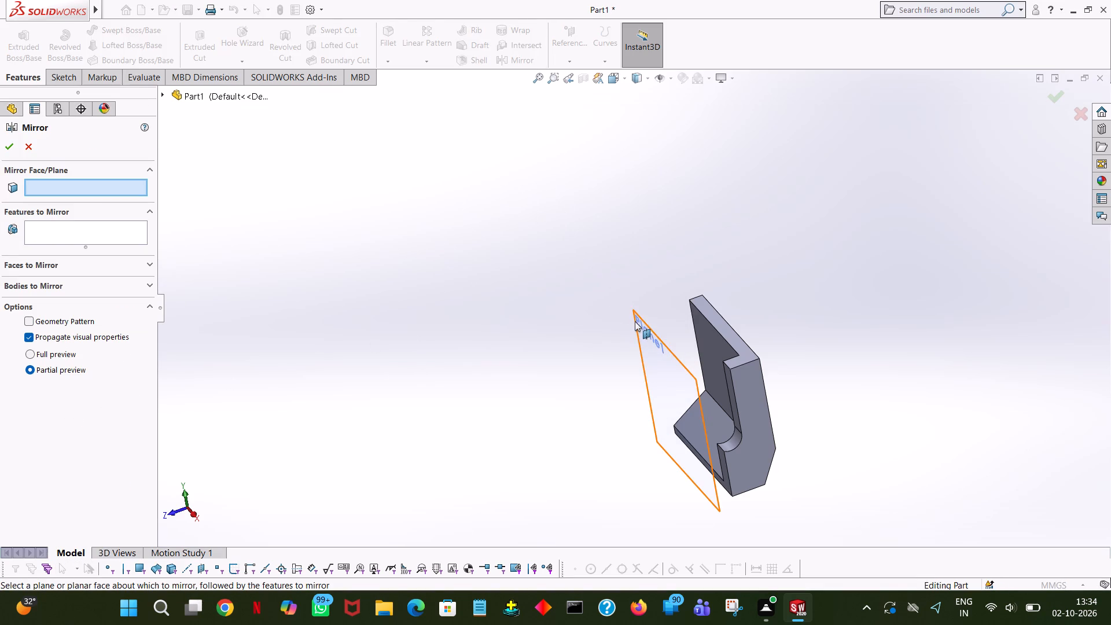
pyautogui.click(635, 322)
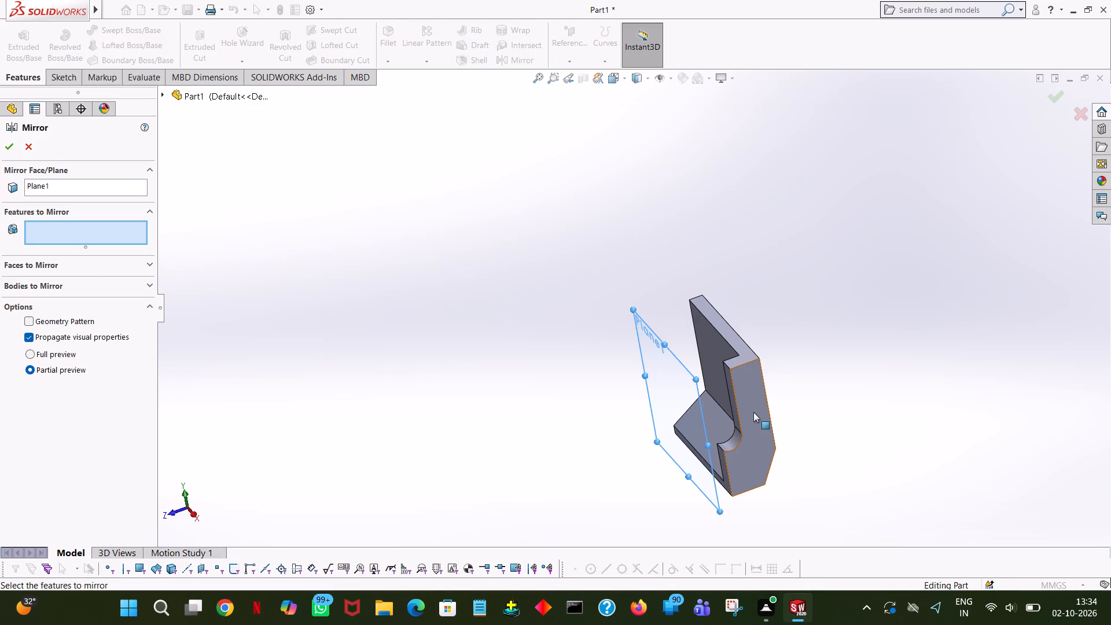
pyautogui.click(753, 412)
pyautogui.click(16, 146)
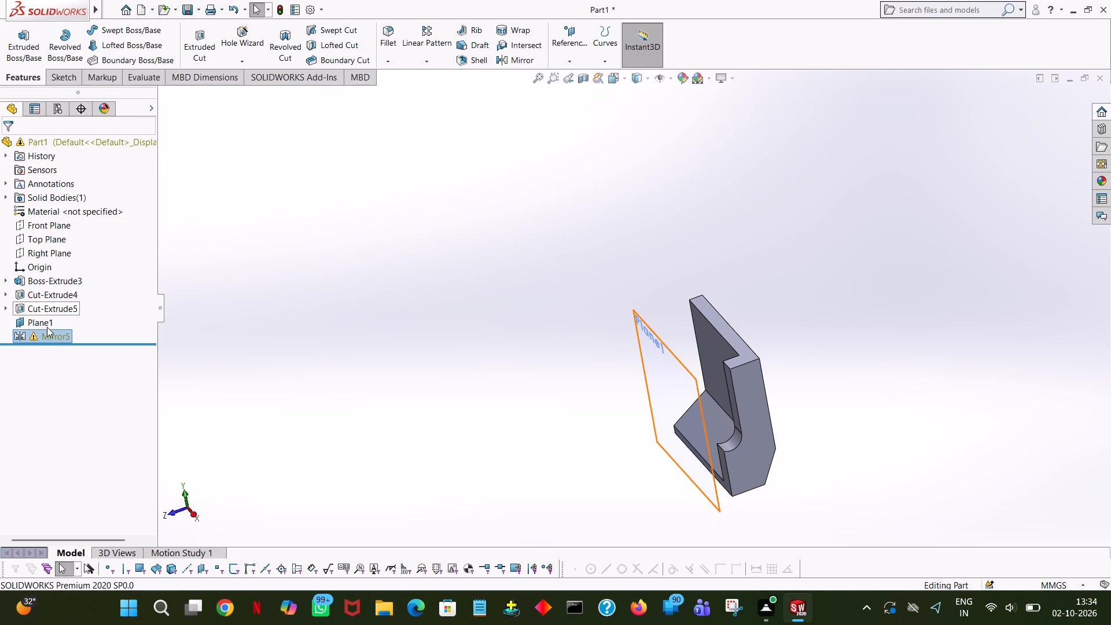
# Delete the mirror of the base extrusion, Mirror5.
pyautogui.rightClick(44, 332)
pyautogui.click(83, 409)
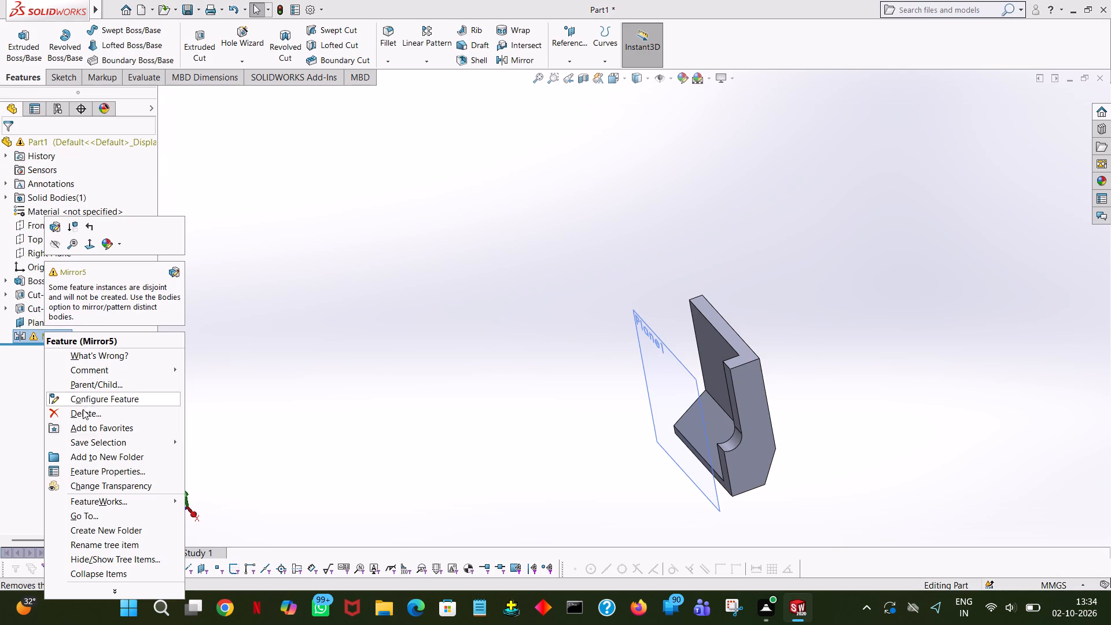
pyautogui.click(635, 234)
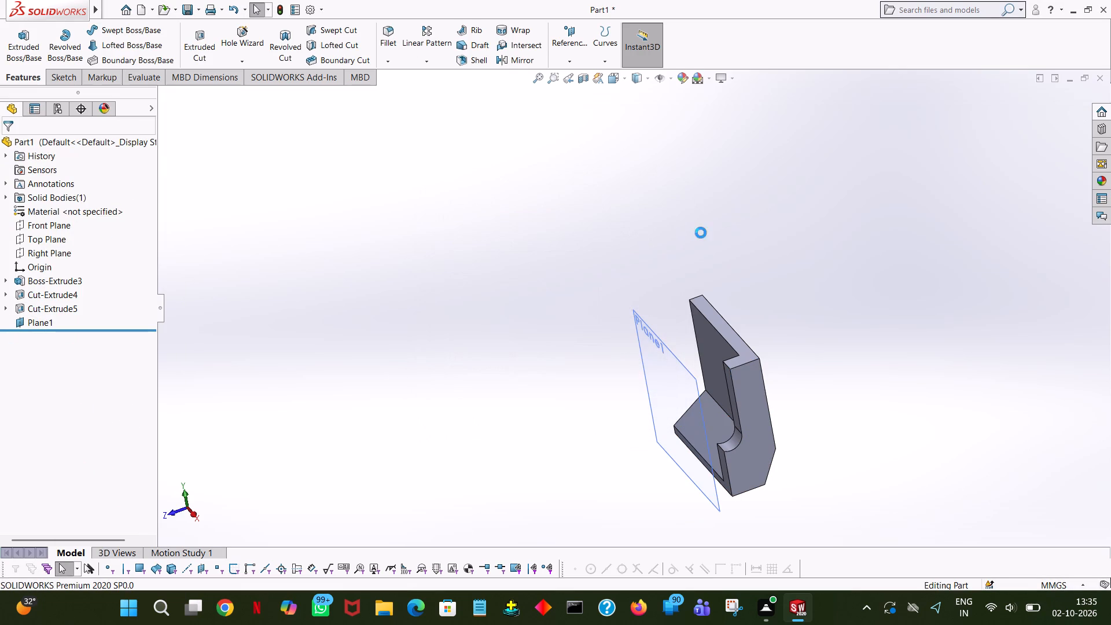
# Mirror the features Boss-Extrude3, Cut-Extrude5 and Cut-Extrude4 together about Plane1, using a partial preview.
pyautogui.keyDown('ctrl'); pyautogui.scroll(-2, 740, 273); pyautogui.keyUp('ctrl')
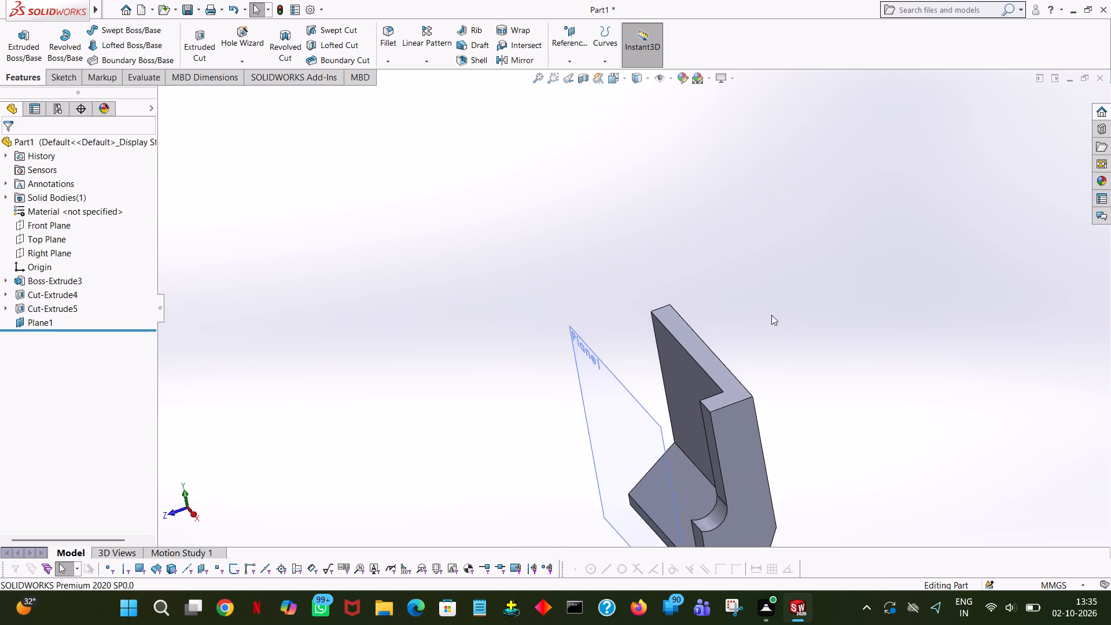
pyautogui.keyDown('ctrl'); pyautogui.scroll(-1, 771, 315); pyautogui.keyUp('ctrl')
pyautogui.keyDown('ctrl'); pyautogui.scroll(8, 780, 329); pyautogui.keyUp('ctrl')
pyautogui.moveTo(817, 353); pyautogui.dragTo(560, 295, button='middle')
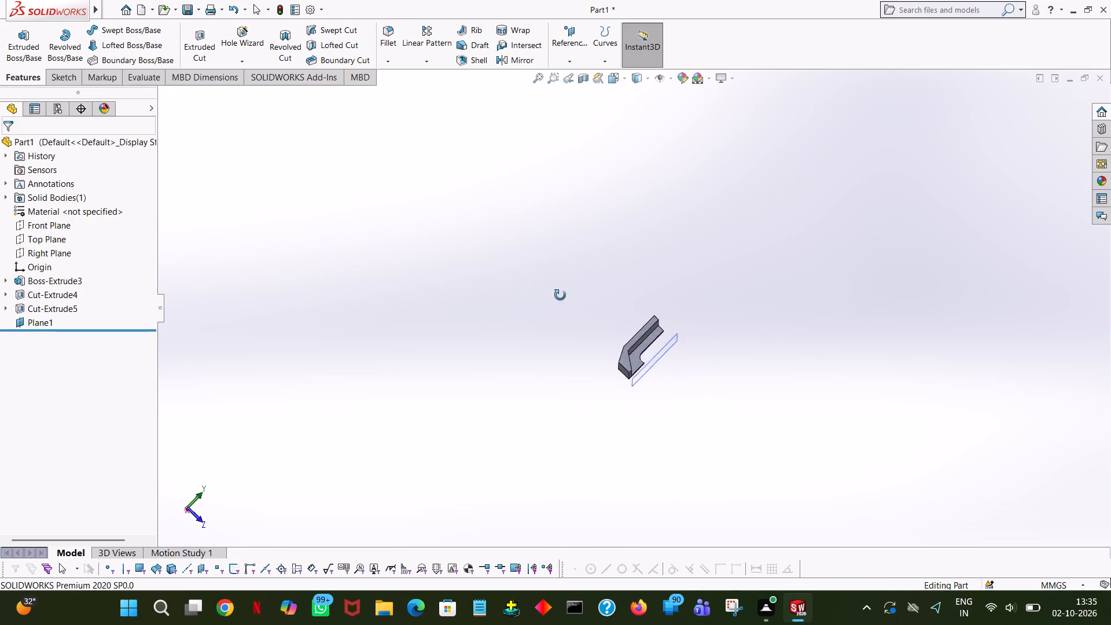
pyautogui.moveTo(560, 295); pyautogui.dragTo(581, 302, button='middle')
pyautogui.keyDown('ctrl'); pyautogui.scroll(-7, 639, 343); pyautogui.keyUp('ctrl')
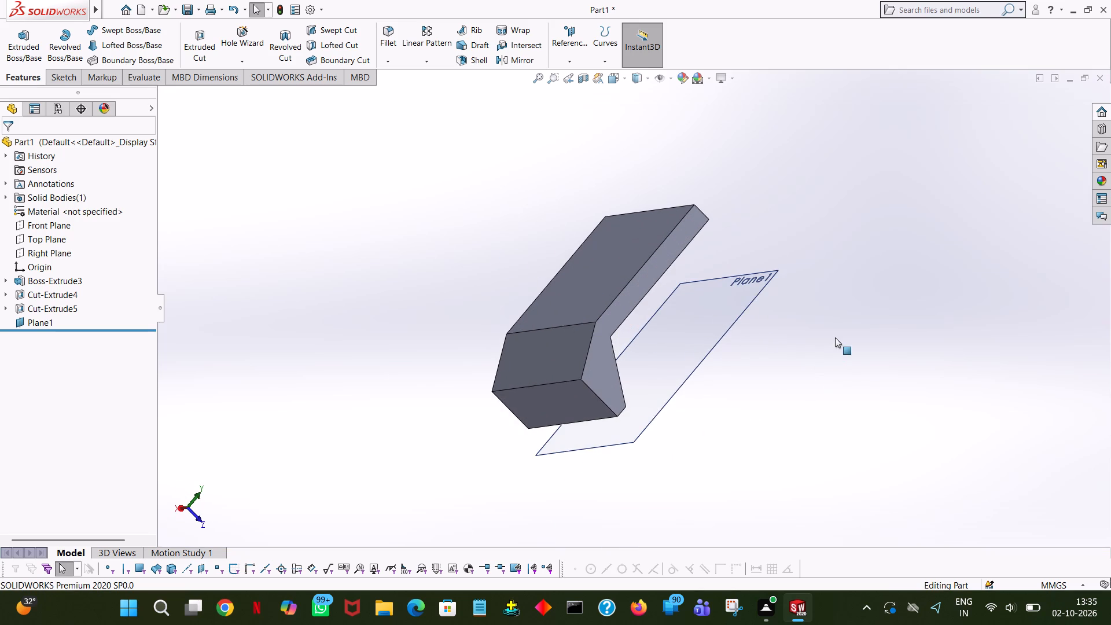
pyautogui.moveTo(835, 337); pyautogui.dragTo(761, 276, button='middle')
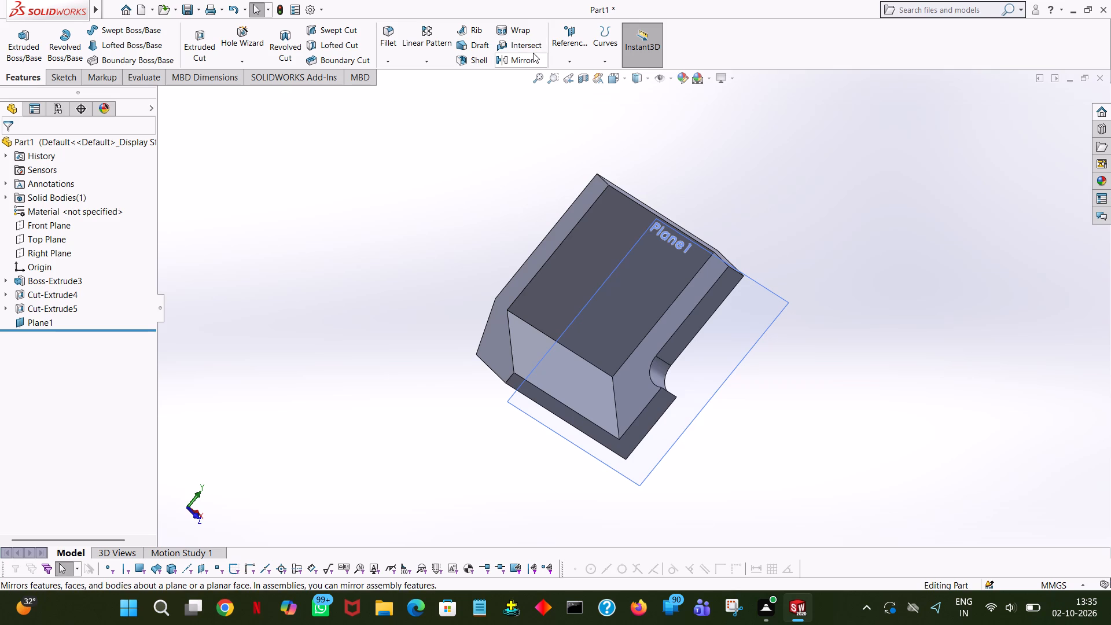
pyautogui.click(516, 54)
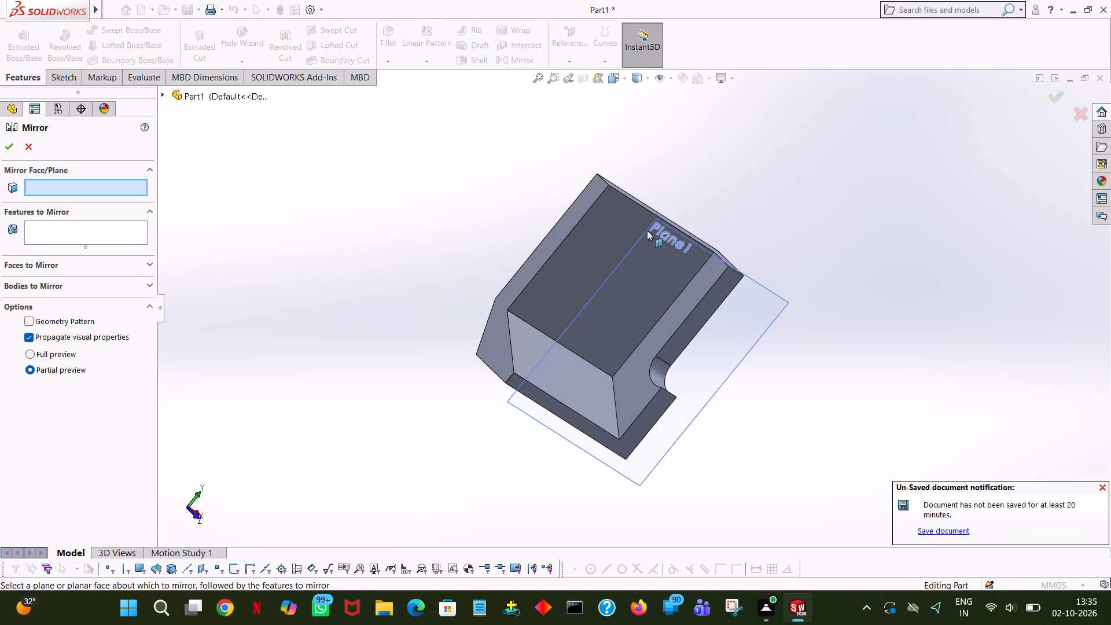
pyautogui.click(647, 233)
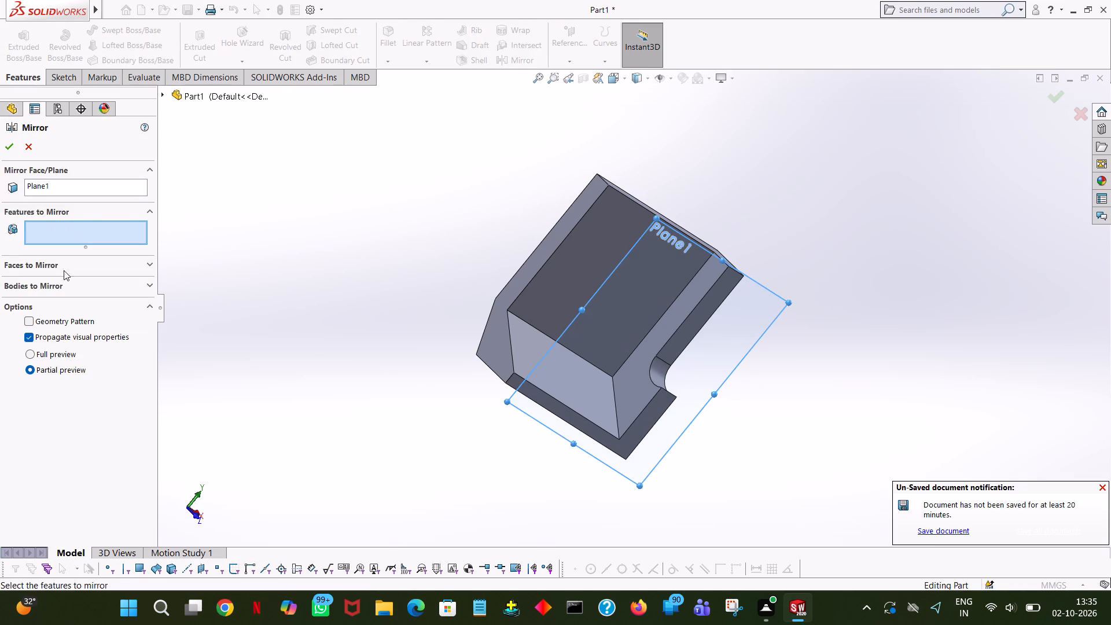
pyautogui.click(502, 351)
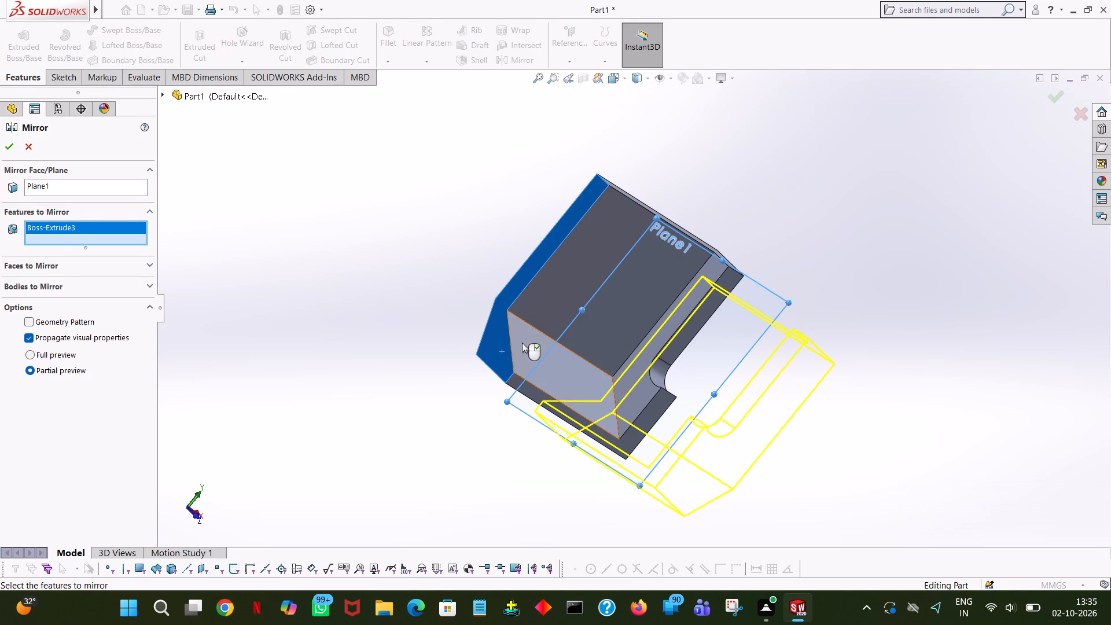
pyautogui.click(522, 343)
pyautogui.click(557, 288)
pyautogui.moveTo(638, 156); pyautogui.dragTo(617, 234, button='middle')
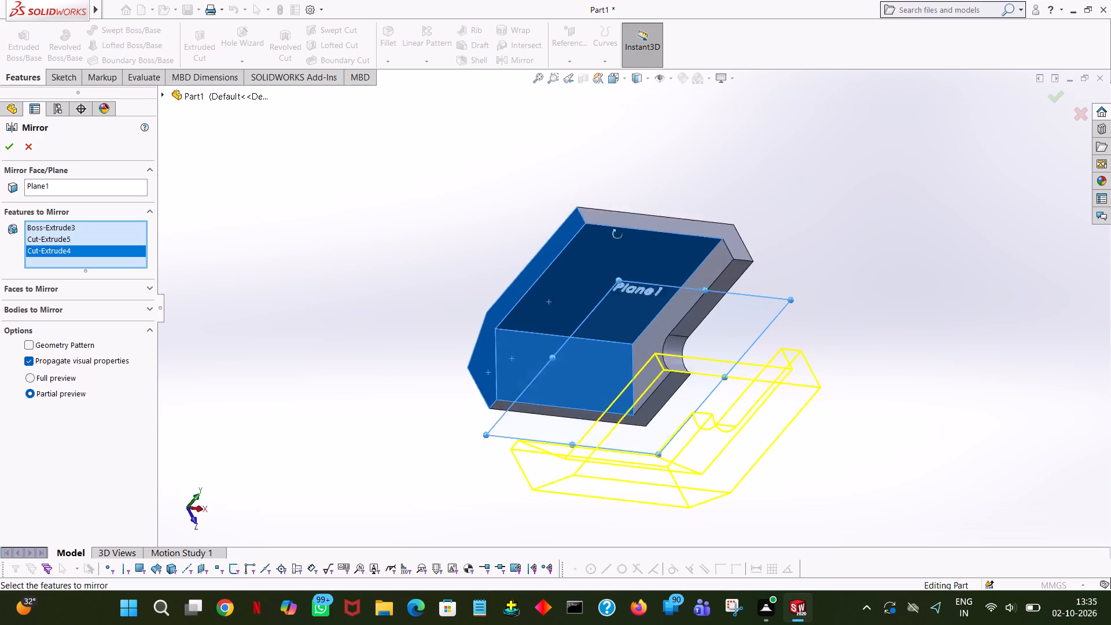
pyautogui.moveTo(617, 234); pyautogui.dragTo(598, 295, button='middle')
pyautogui.click(617, 267)
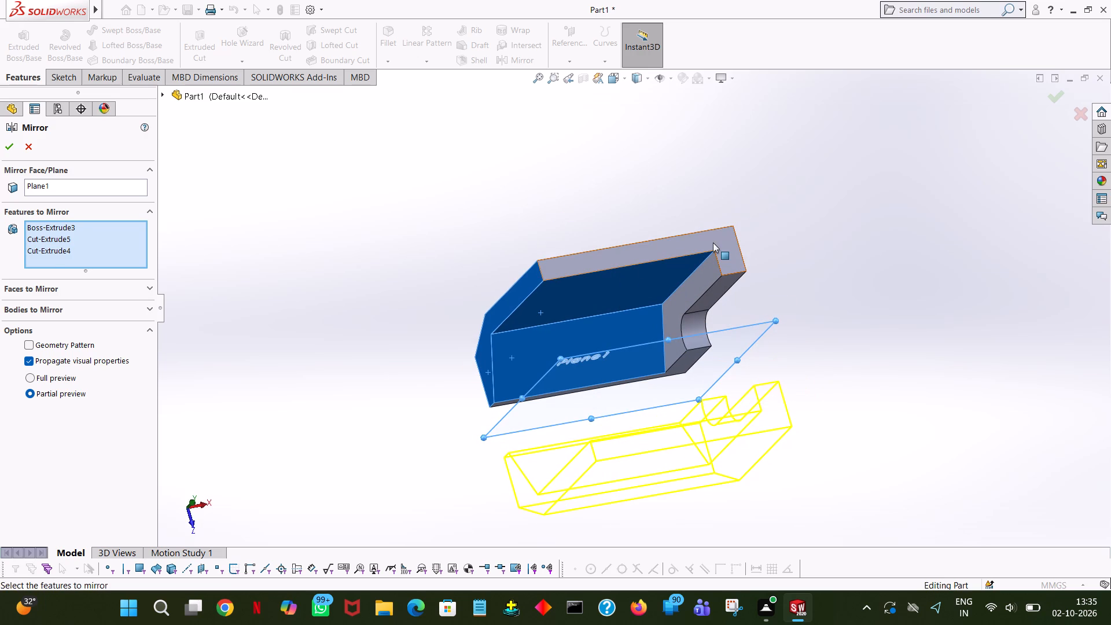
pyautogui.click(713, 242)
pyautogui.doubleClick(734, 253)
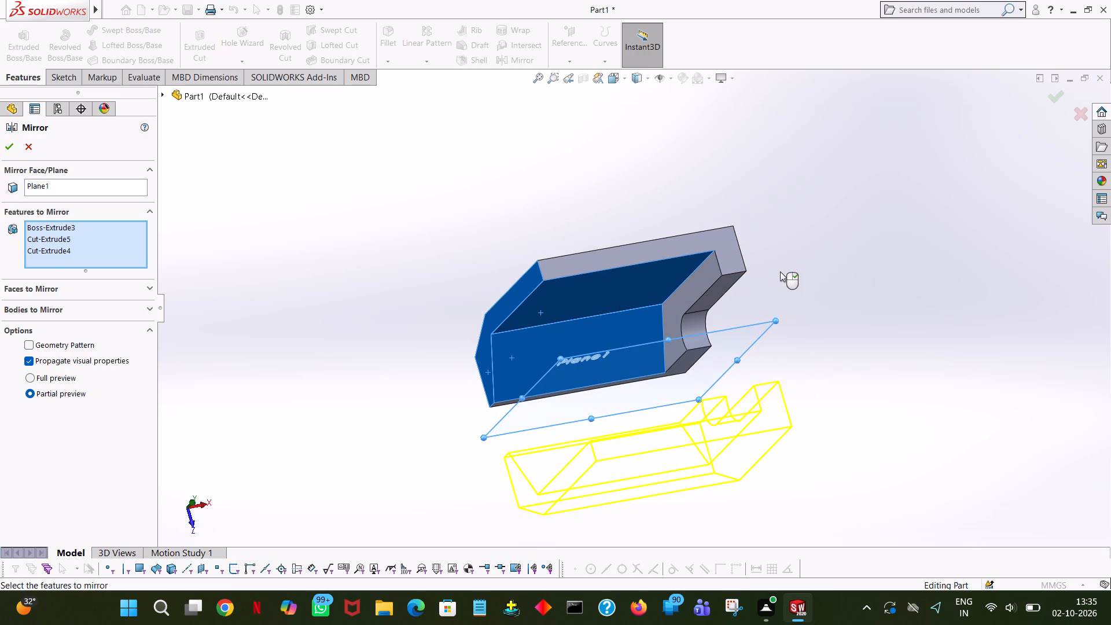
pyautogui.moveTo(711, 276); pyautogui.dragTo(662, 278, button='middle')
pyautogui.click(690, 246)
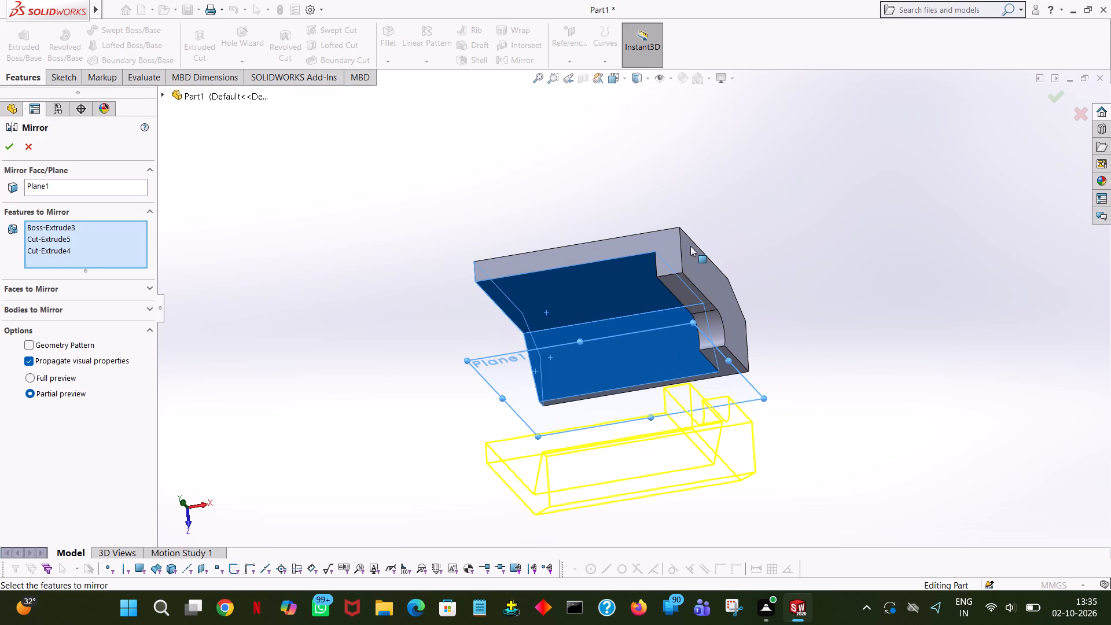
pyautogui.click(690, 246)
pyautogui.moveTo(683, 253); pyautogui.dragTo(675, 400, button='middle')
pyautogui.click(666, 300)
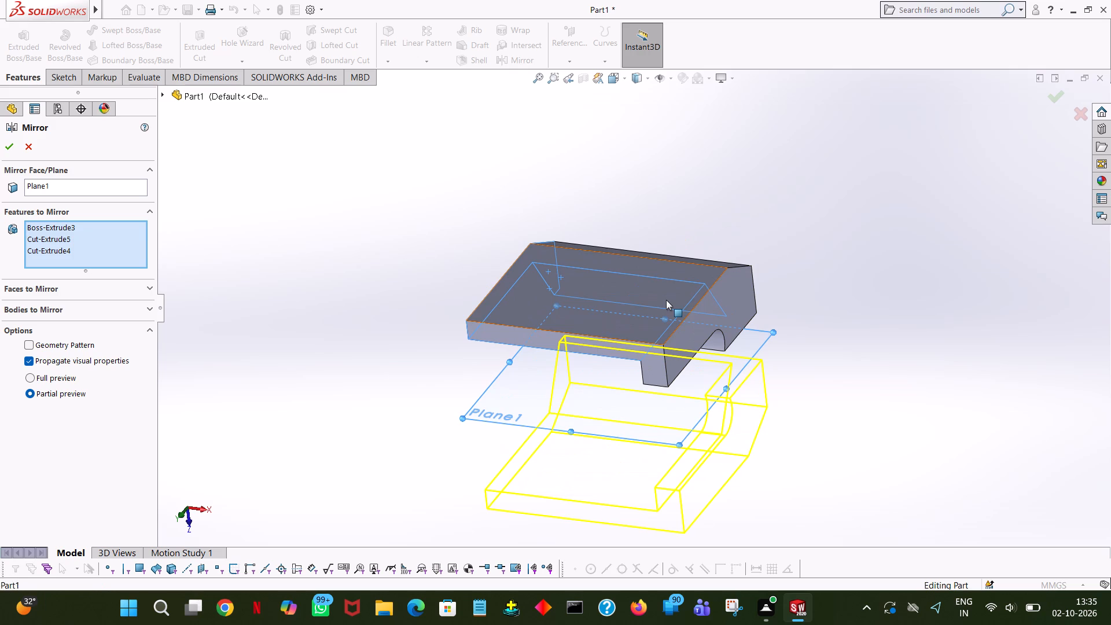
pyautogui.click(12, 138)
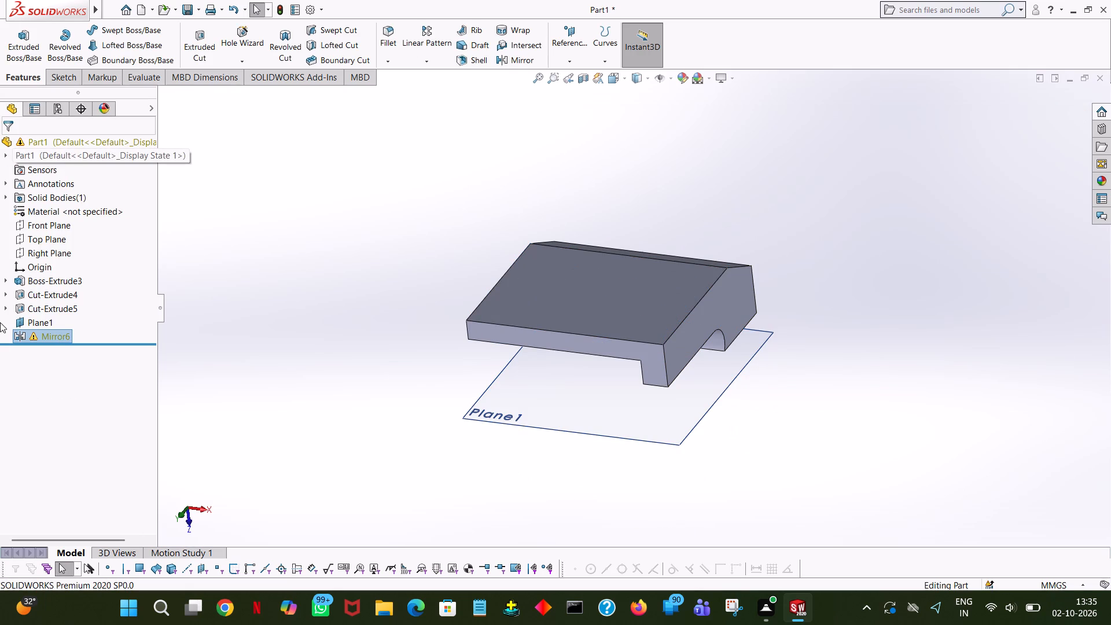
# Delete the Mirror6 feature from the part.
pyautogui.click(57, 334)
pyautogui.rightClick(57, 334)
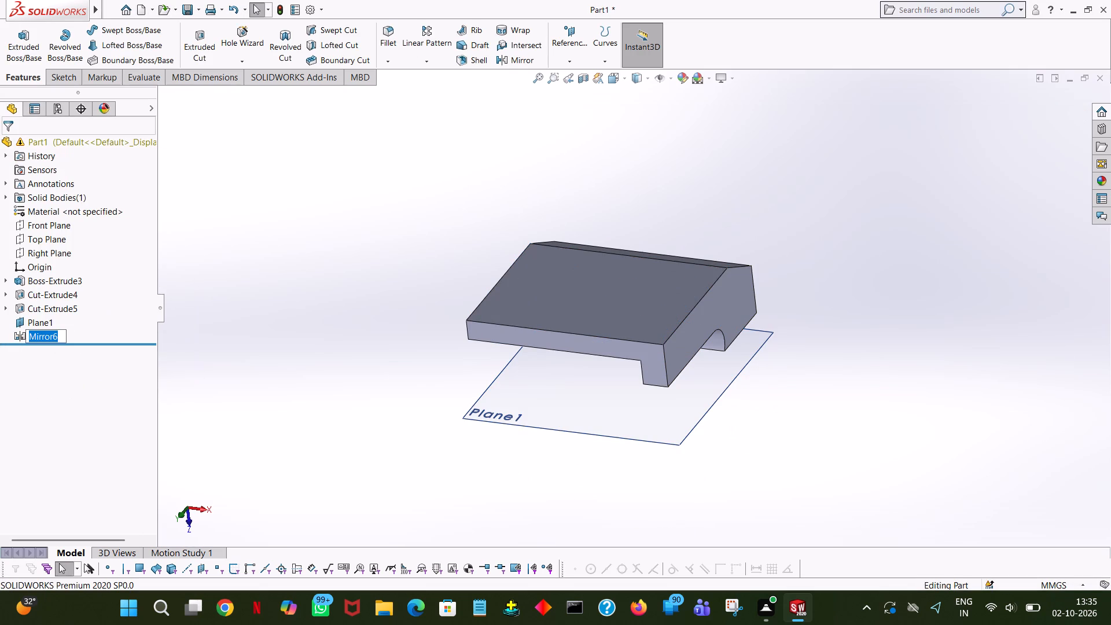
pyautogui.click(303, 376)
pyautogui.click(49, 334)
pyautogui.rightClick(49, 334)
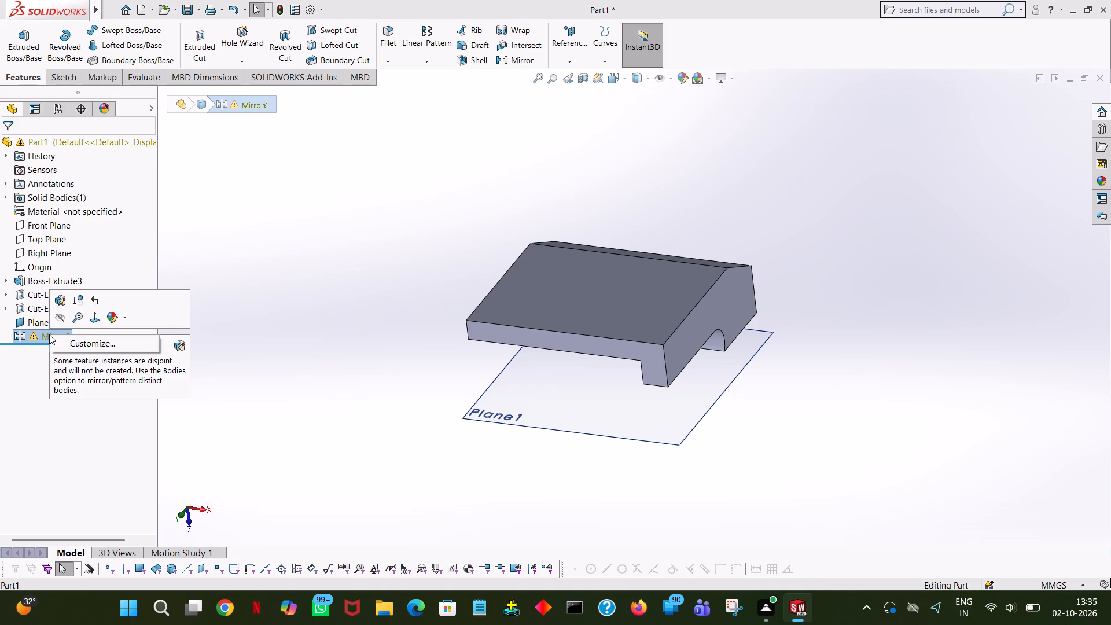
pyautogui.rightClick(49, 334)
pyautogui.click(466, 325)
pyautogui.click(361, 340)
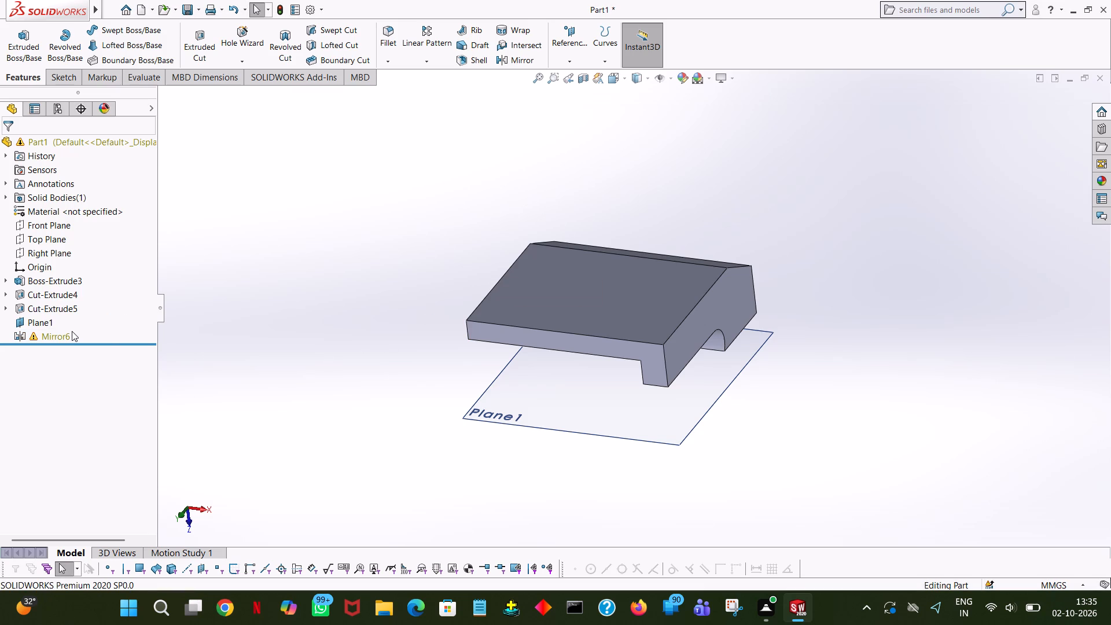
pyautogui.rightClick(28, 338)
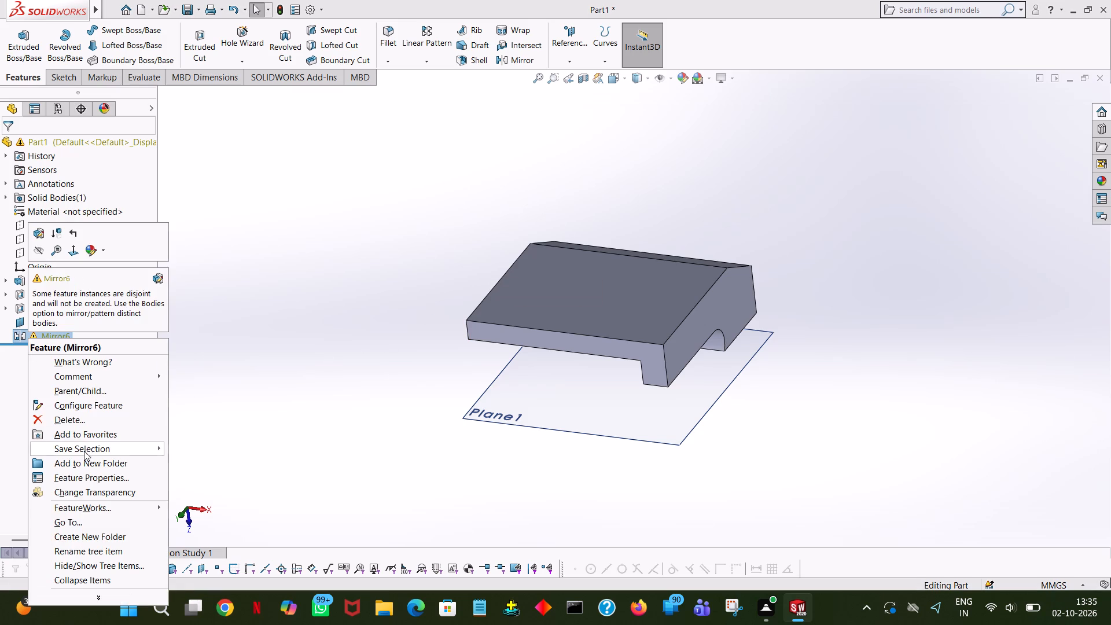
pyautogui.click(67, 425)
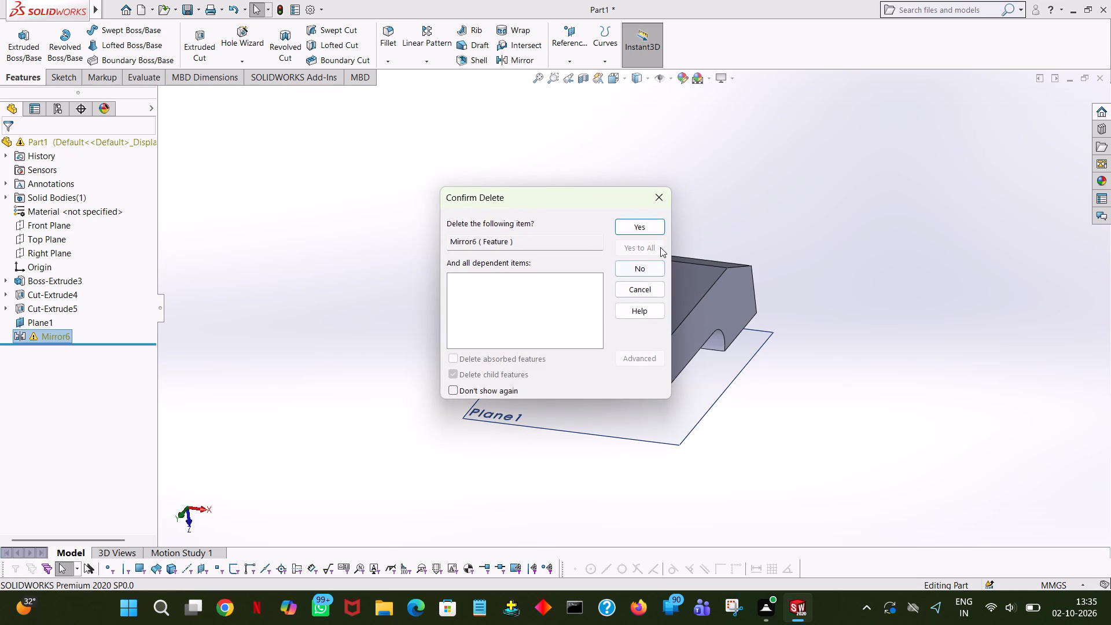
pyautogui.click(663, 224)
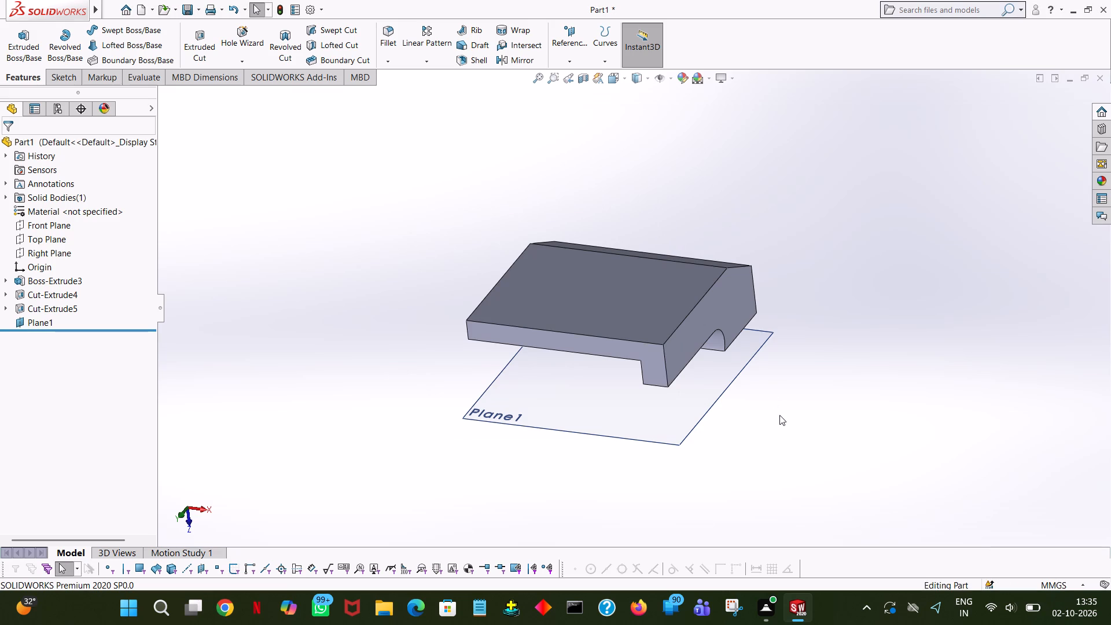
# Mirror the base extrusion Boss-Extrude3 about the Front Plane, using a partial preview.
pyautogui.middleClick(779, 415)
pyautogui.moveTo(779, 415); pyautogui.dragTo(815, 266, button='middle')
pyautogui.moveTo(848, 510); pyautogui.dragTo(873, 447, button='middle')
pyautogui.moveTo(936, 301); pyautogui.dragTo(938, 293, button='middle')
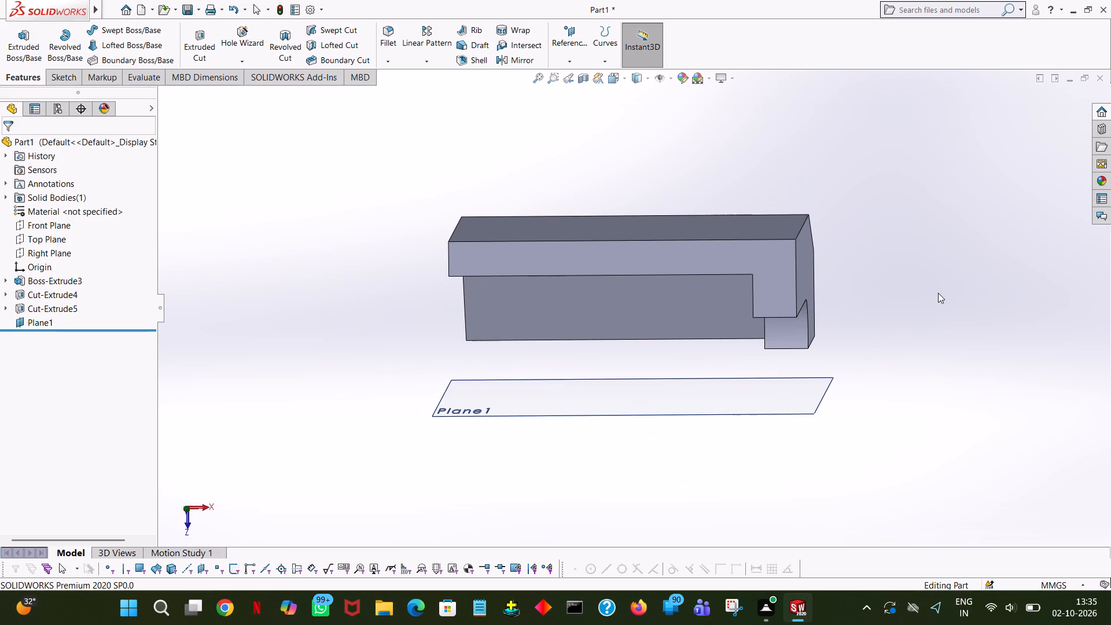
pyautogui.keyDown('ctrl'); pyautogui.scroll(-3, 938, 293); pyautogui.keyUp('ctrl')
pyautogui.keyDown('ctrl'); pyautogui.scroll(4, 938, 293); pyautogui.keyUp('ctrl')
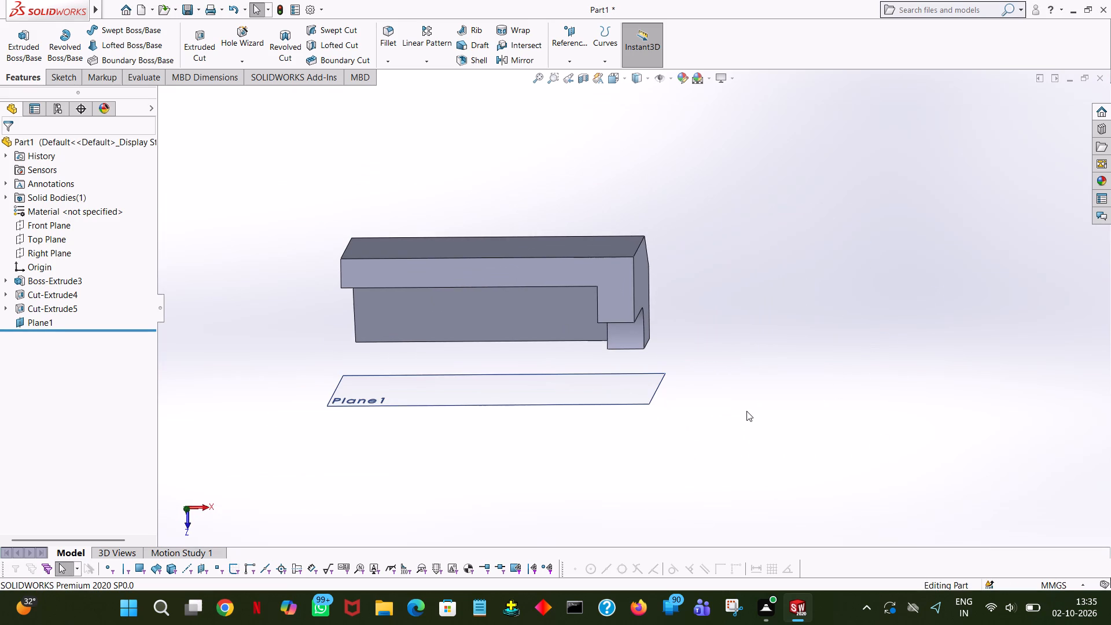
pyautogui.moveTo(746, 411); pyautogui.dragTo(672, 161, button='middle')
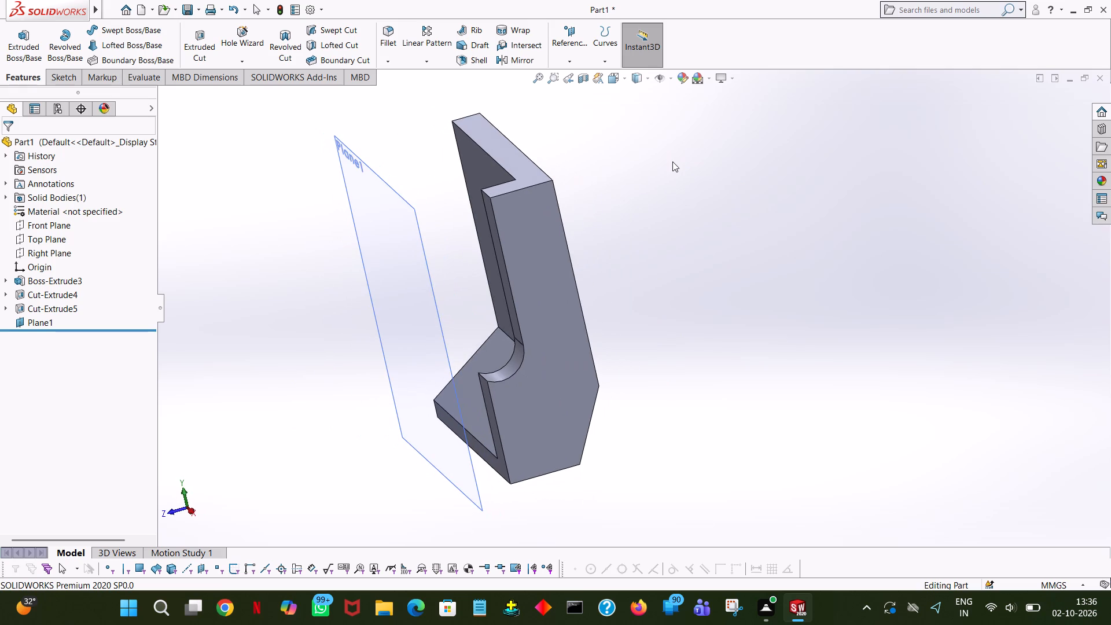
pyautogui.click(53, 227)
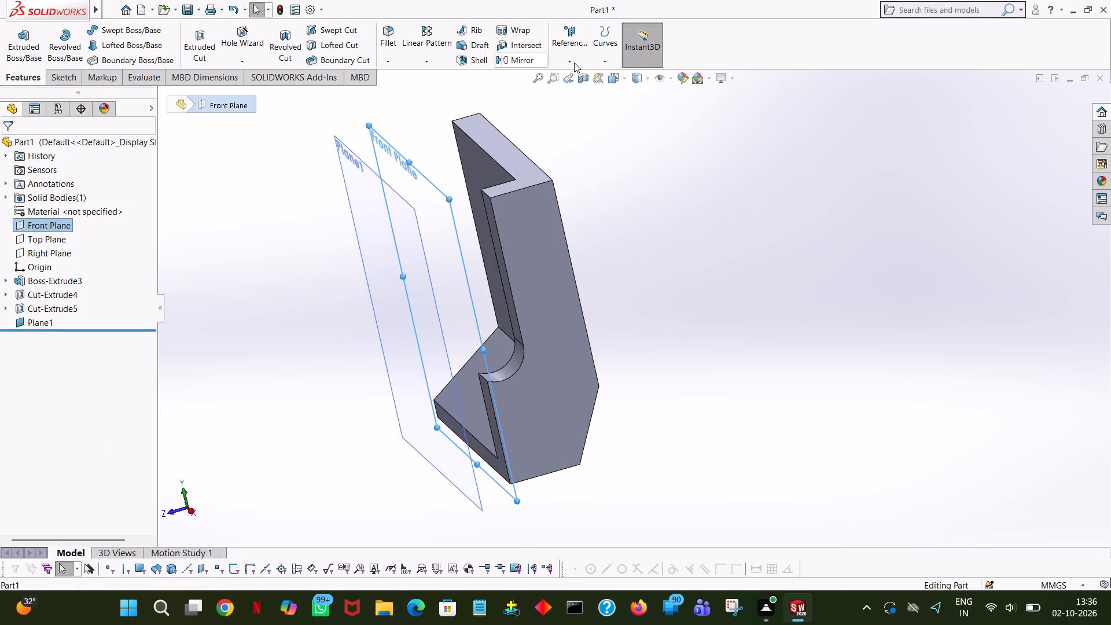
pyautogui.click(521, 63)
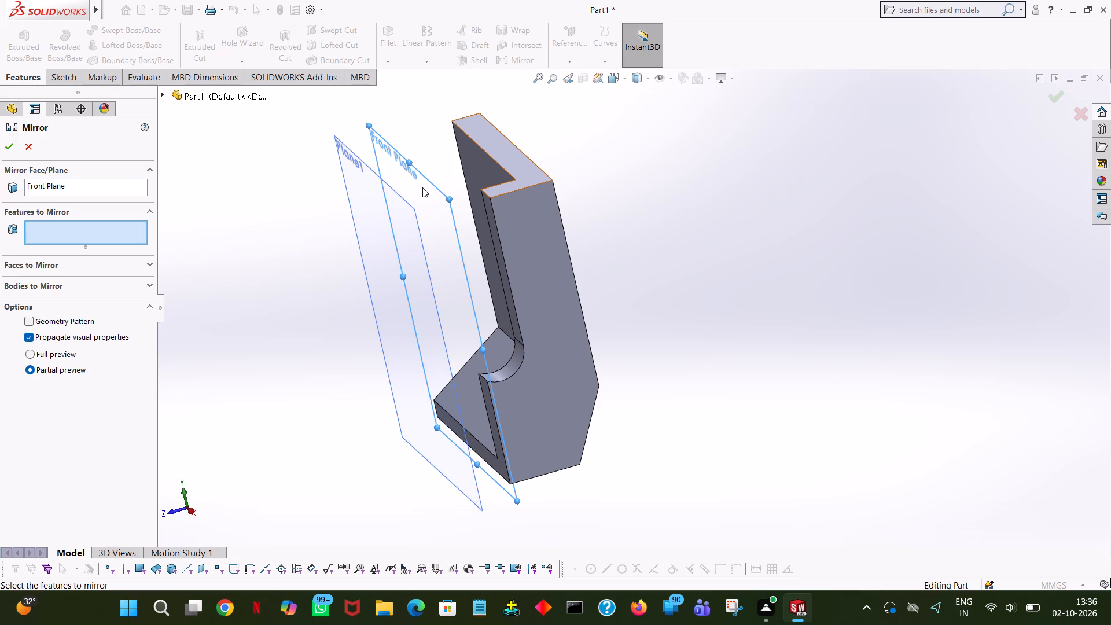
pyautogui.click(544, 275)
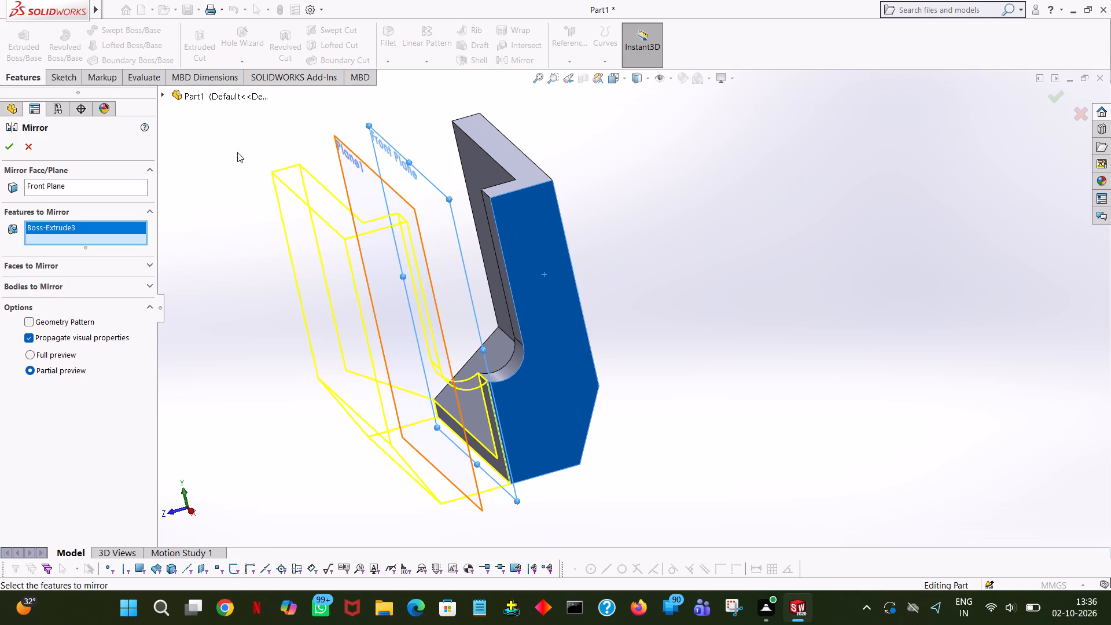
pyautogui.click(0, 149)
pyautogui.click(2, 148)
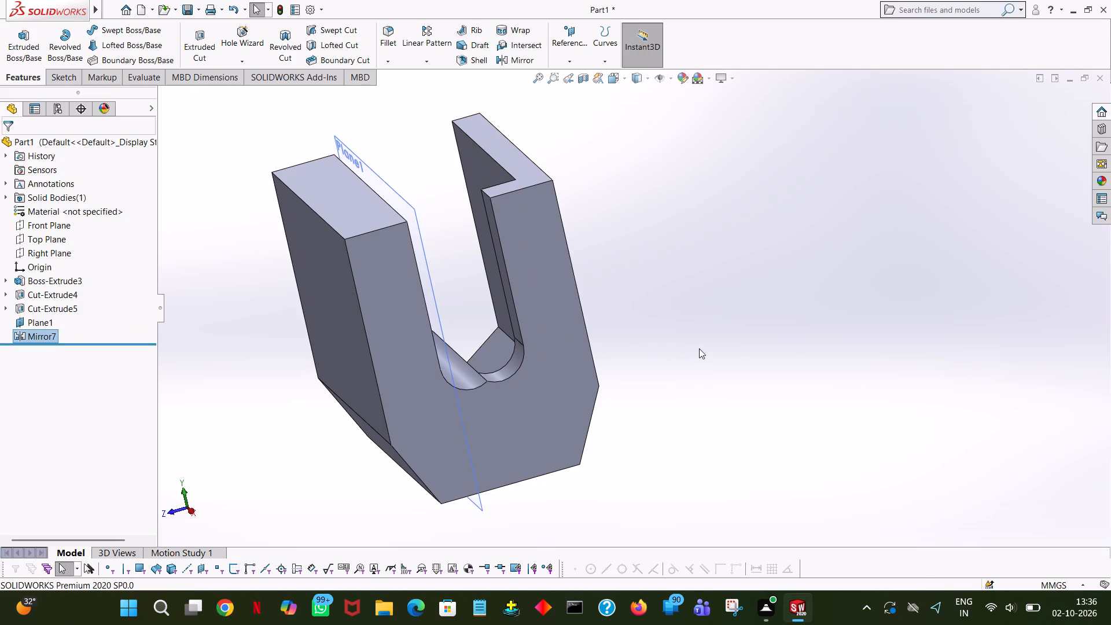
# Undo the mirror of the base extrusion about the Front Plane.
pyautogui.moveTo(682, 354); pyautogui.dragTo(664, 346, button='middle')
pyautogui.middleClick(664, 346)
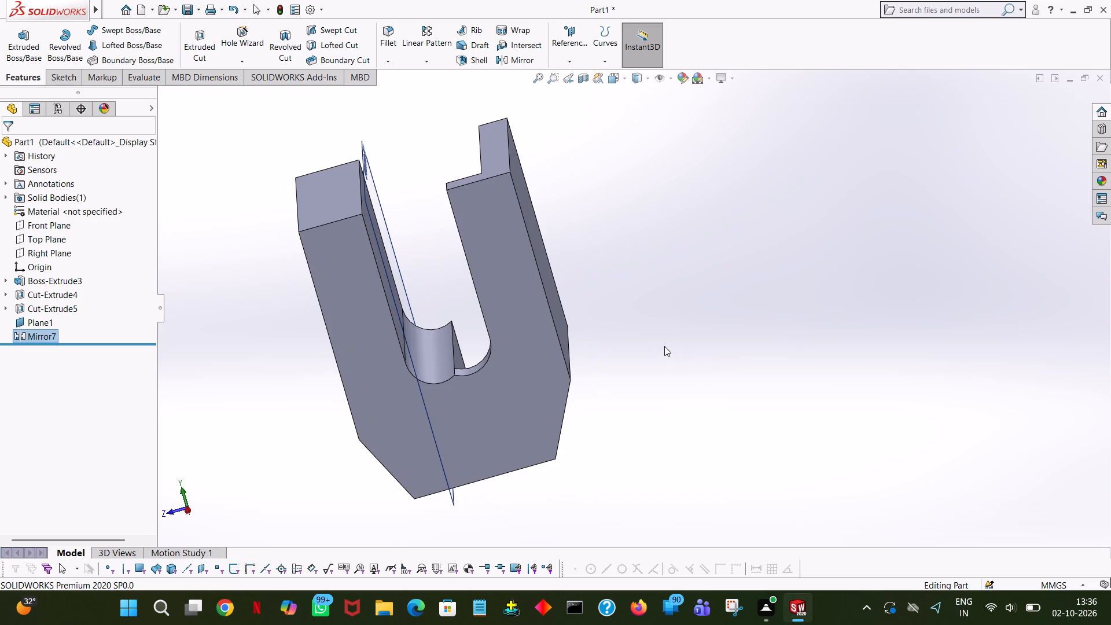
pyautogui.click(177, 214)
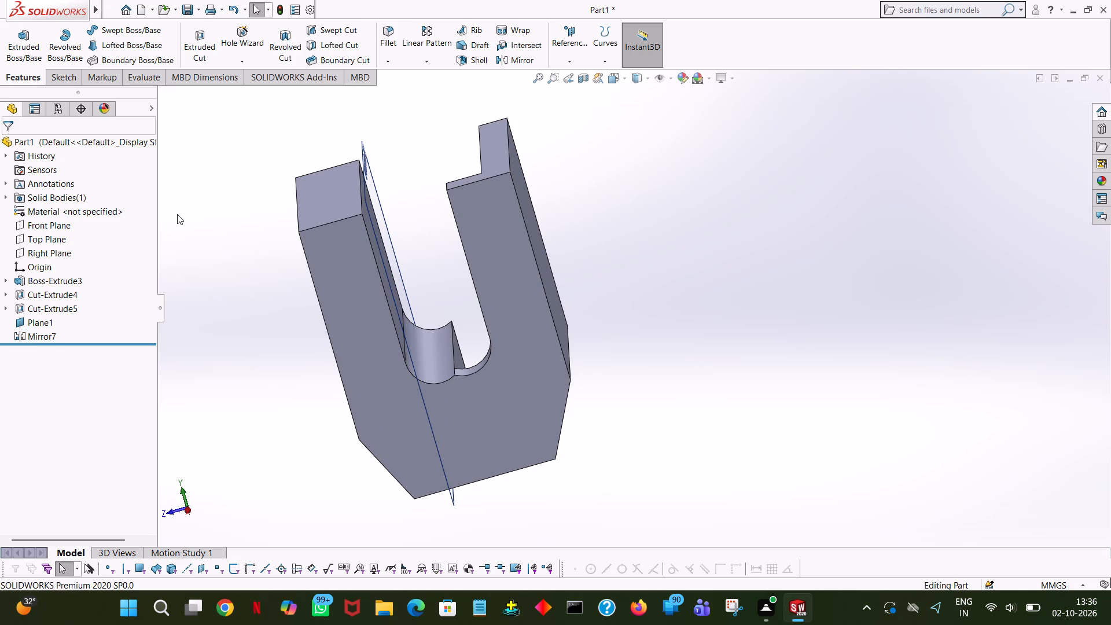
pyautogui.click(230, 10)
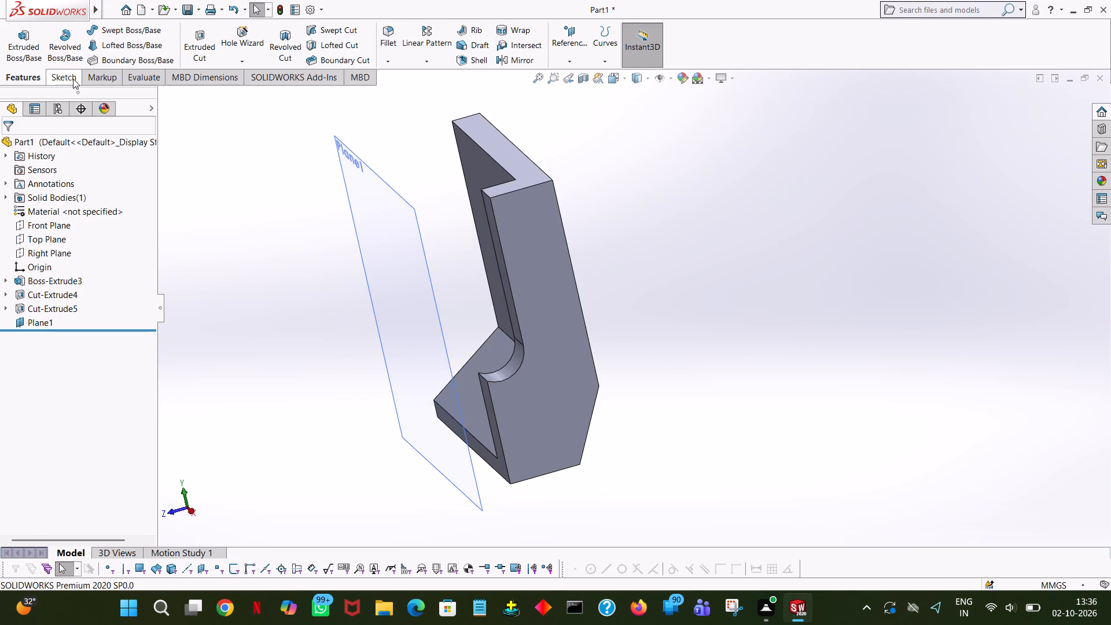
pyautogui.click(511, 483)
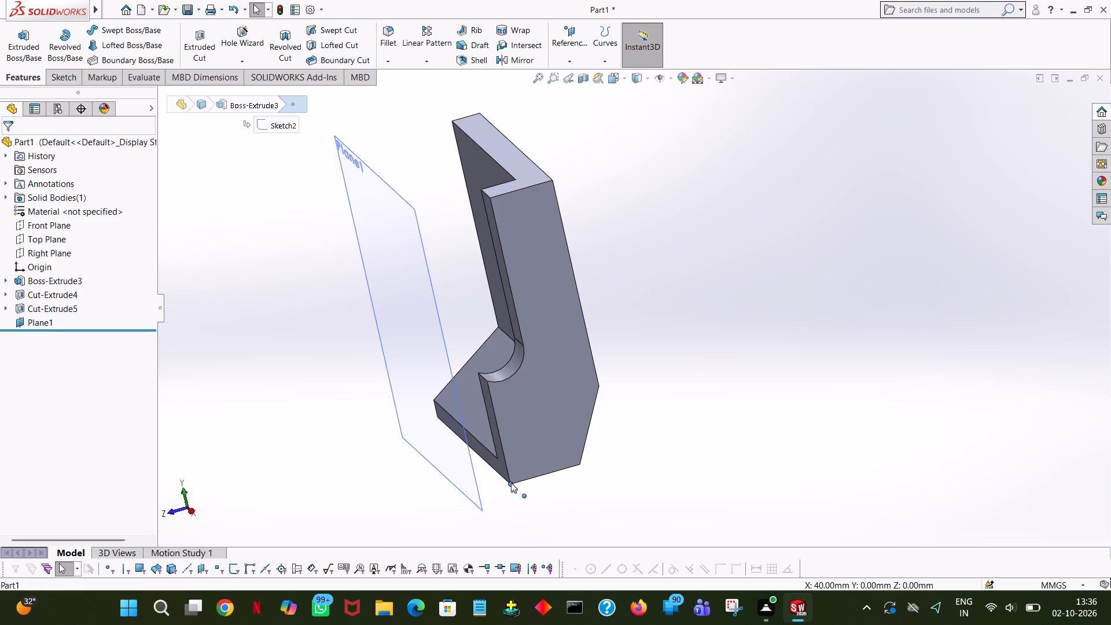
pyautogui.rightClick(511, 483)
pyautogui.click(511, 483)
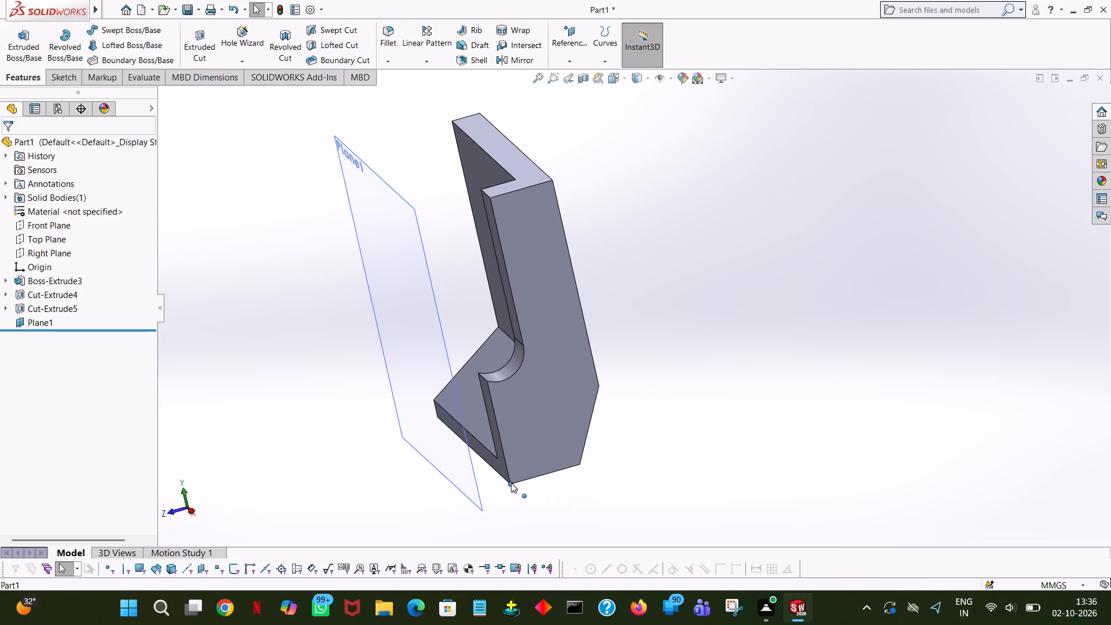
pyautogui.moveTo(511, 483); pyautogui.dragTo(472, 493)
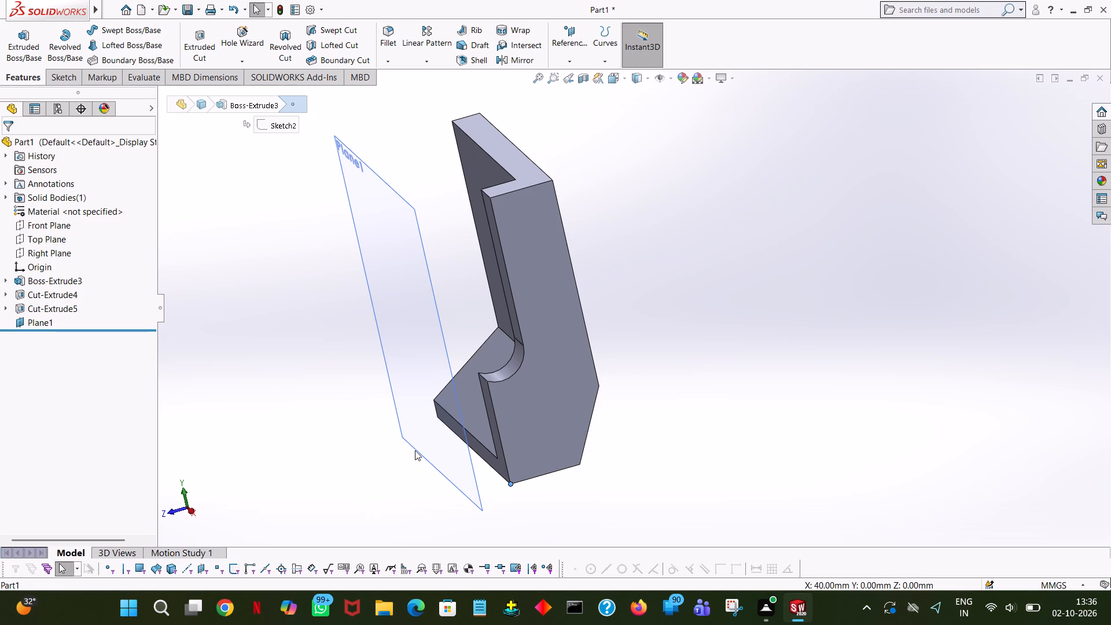
# Start a new sketch on Plane1.
pyautogui.click(425, 435)
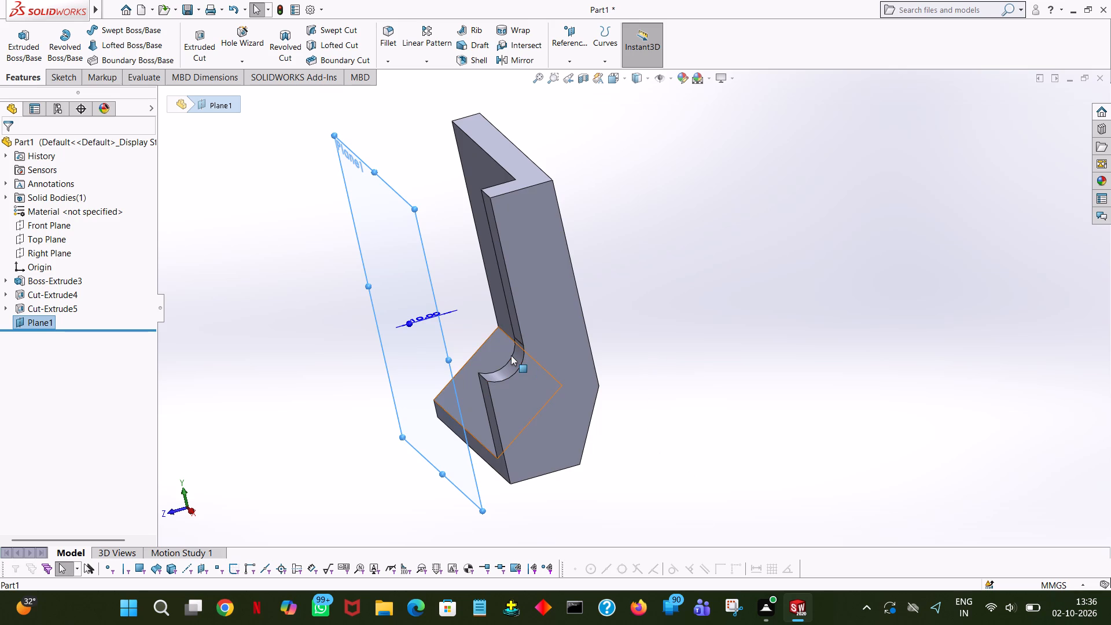
pyautogui.click(39, 324)
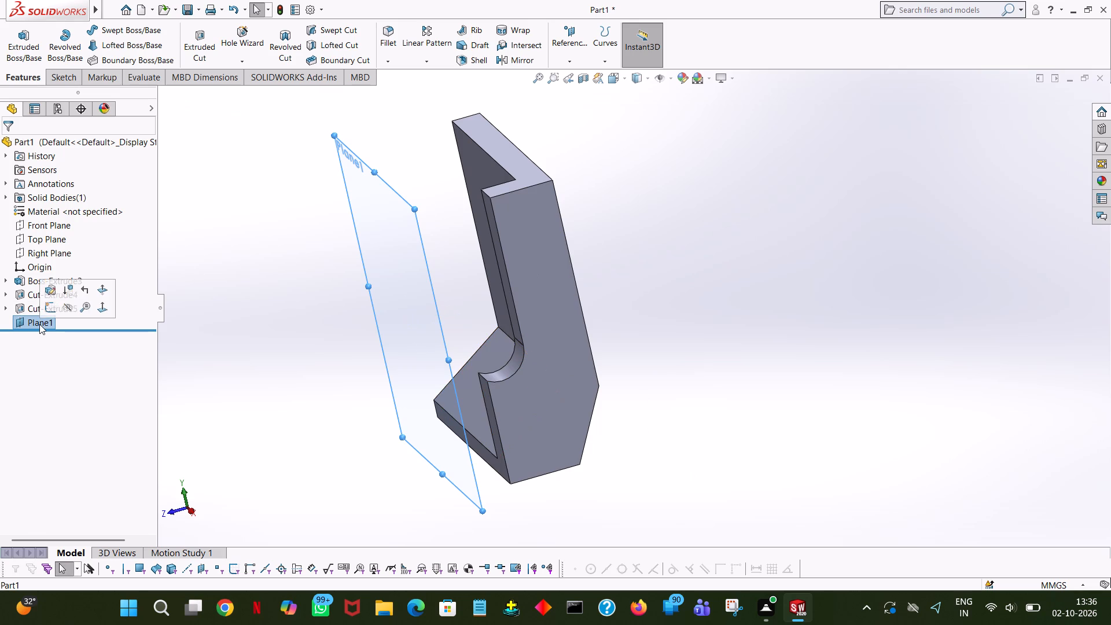
pyautogui.click(73, 355)
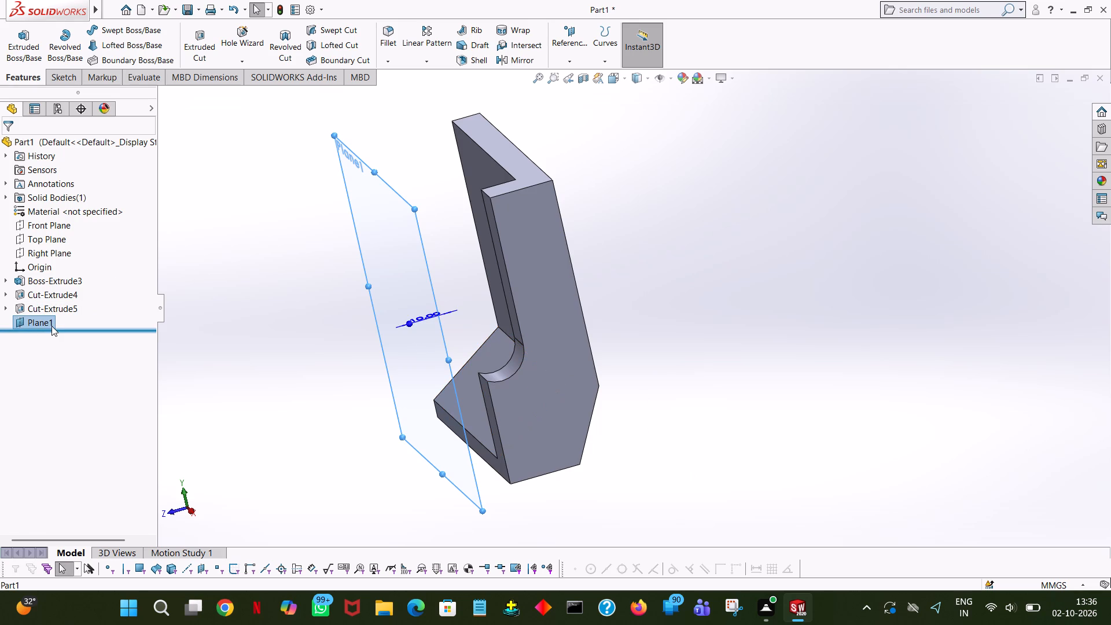
pyautogui.click(48, 321)
pyautogui.click(110, 381)
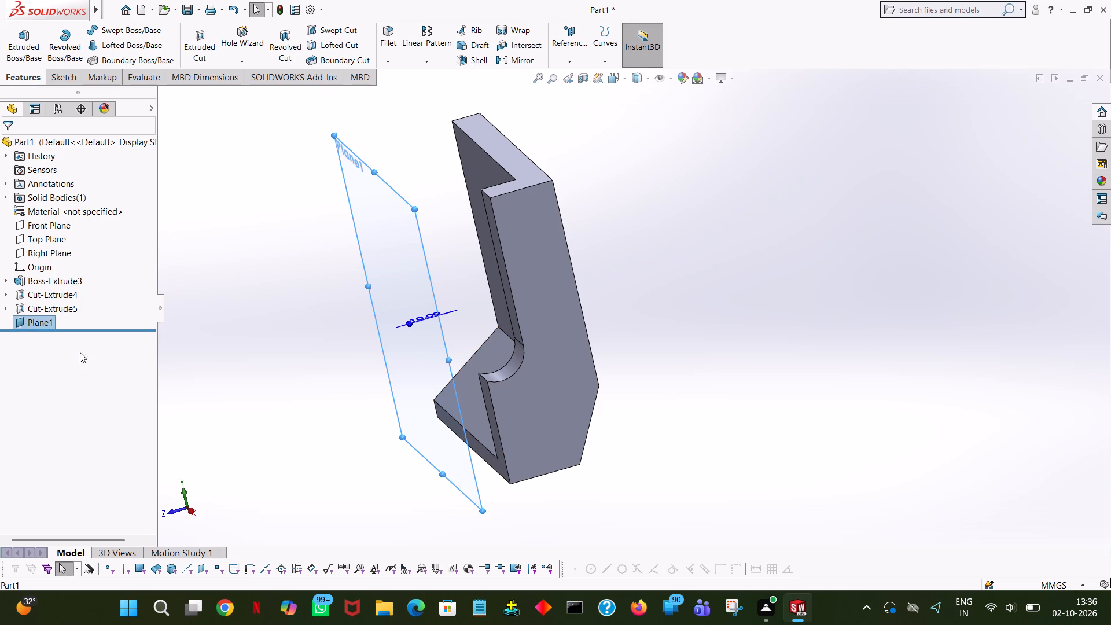
pyautogui.click(47, 323)
pyautogui.click(55, 310)
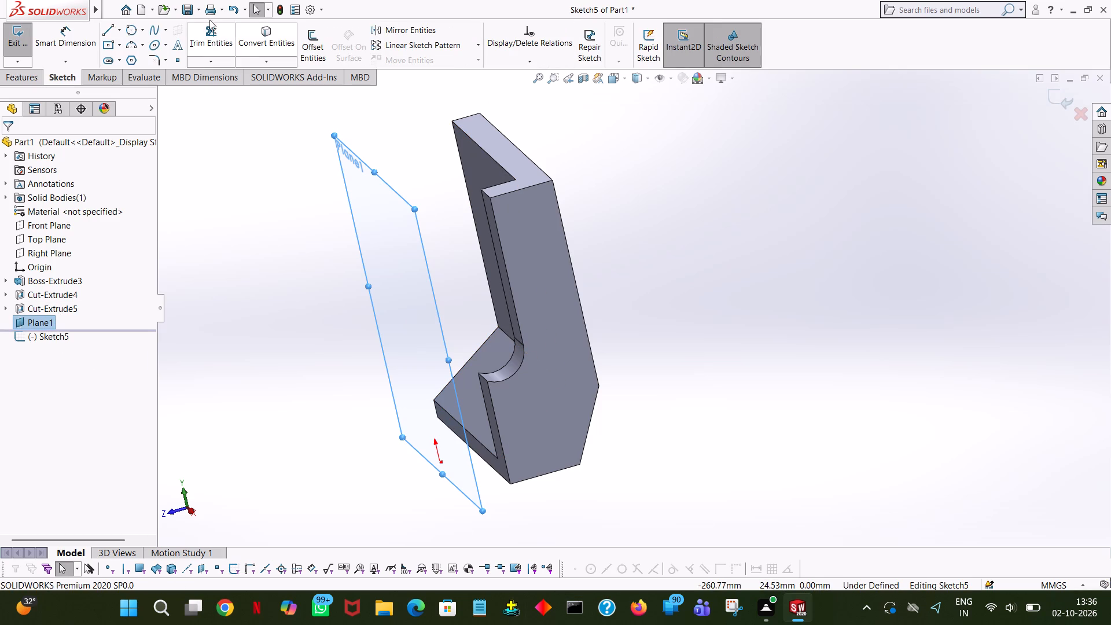
# Convert the outlines of the pocket's flat floor, its sloped floor and the narrow flat notch face into sketch entities on Plane1.
pyautogui.click(265, 45)
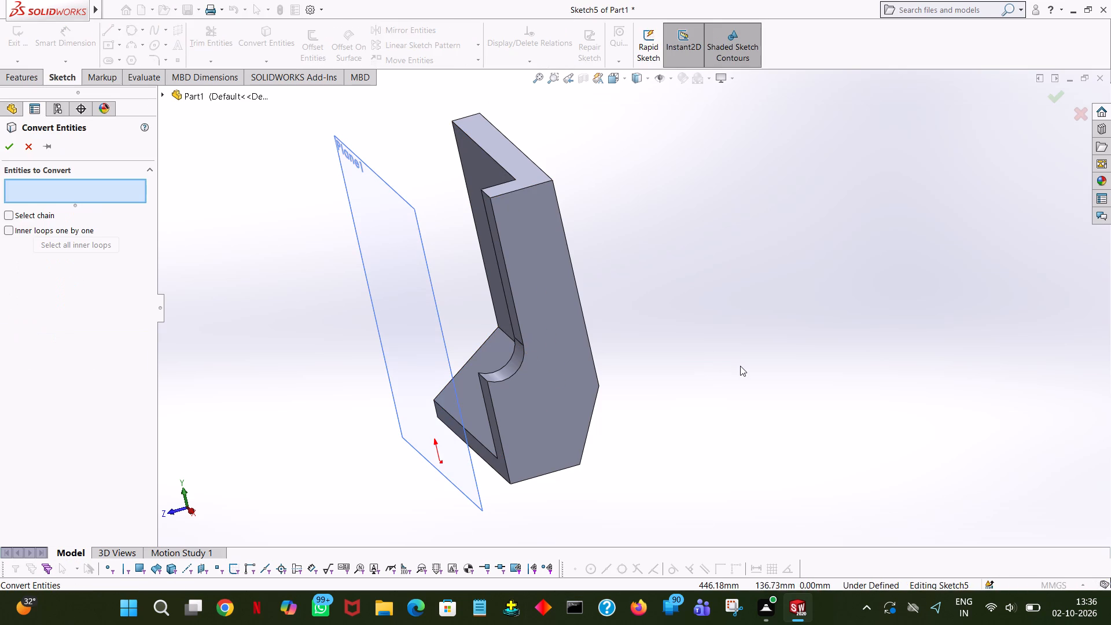
pyautogui.moveTo(740, 310); pyautogui.dragTo(732, 244, button='middle')
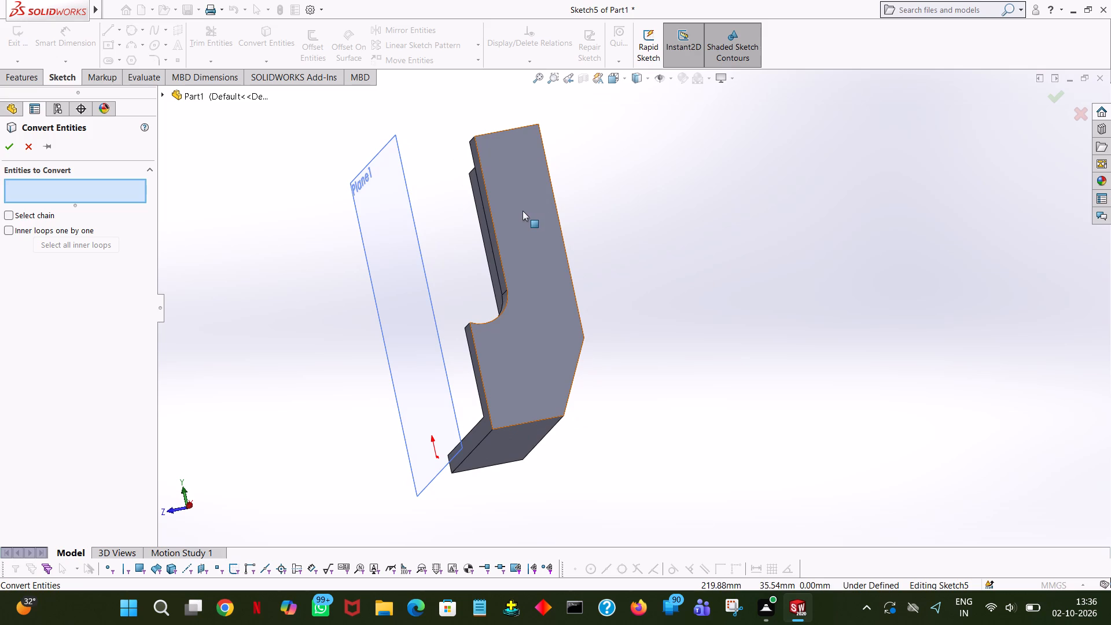
pyautogui.click(523, 211)
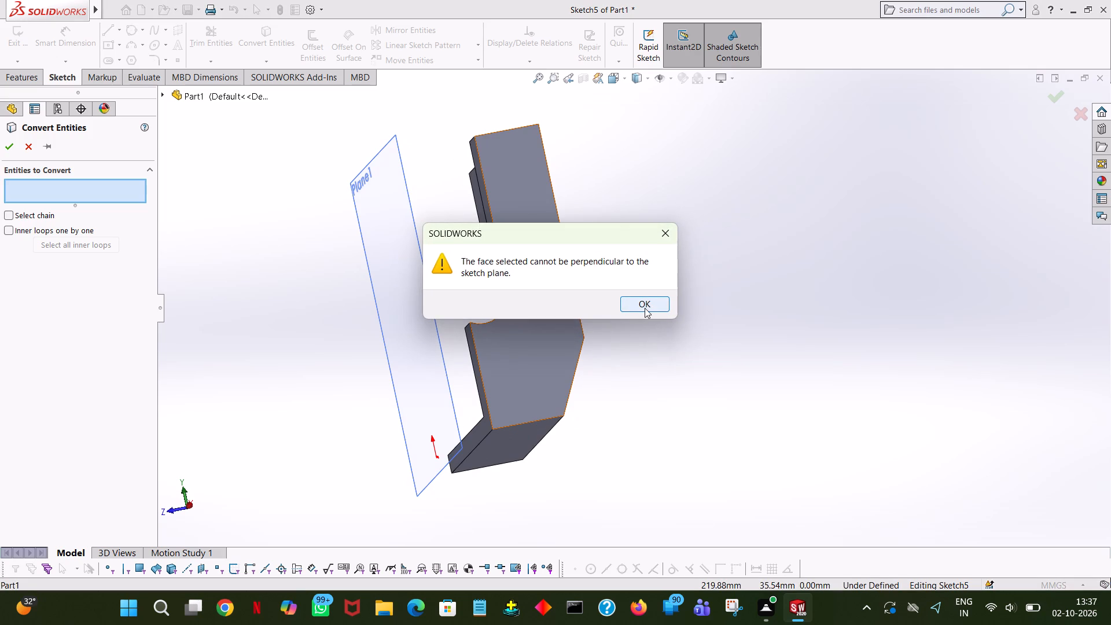
pyautogui.click(645, 308)
pyautogui.moveTo(720, 315); pyautogui.dragTo(819, 398, button='middle')
pyautogui.click(490, 177)
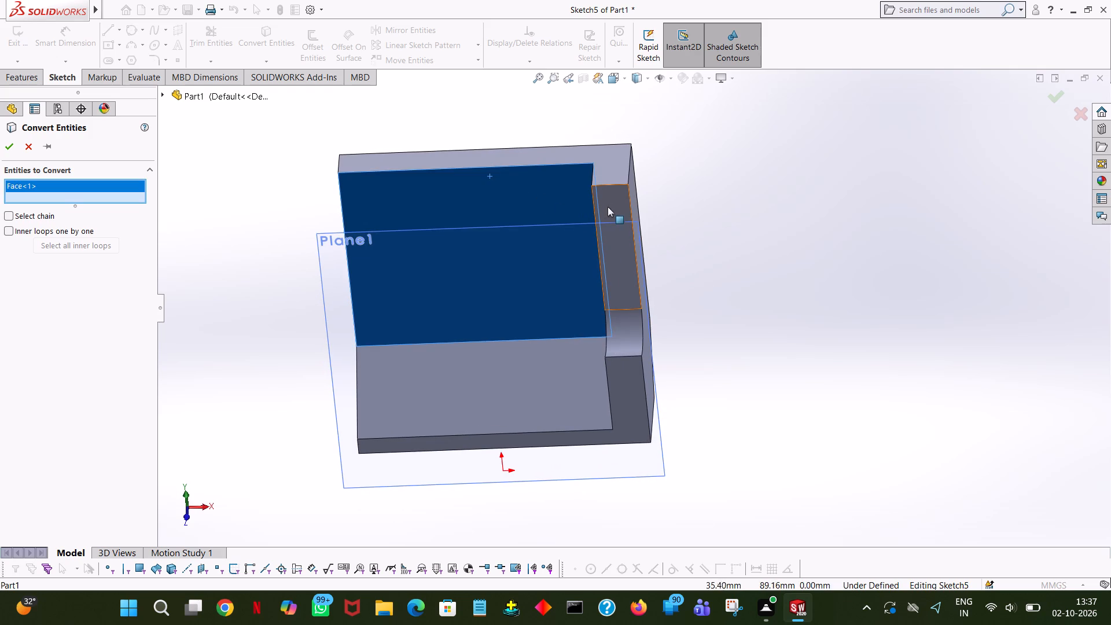
pyautogui.click(609, 206)
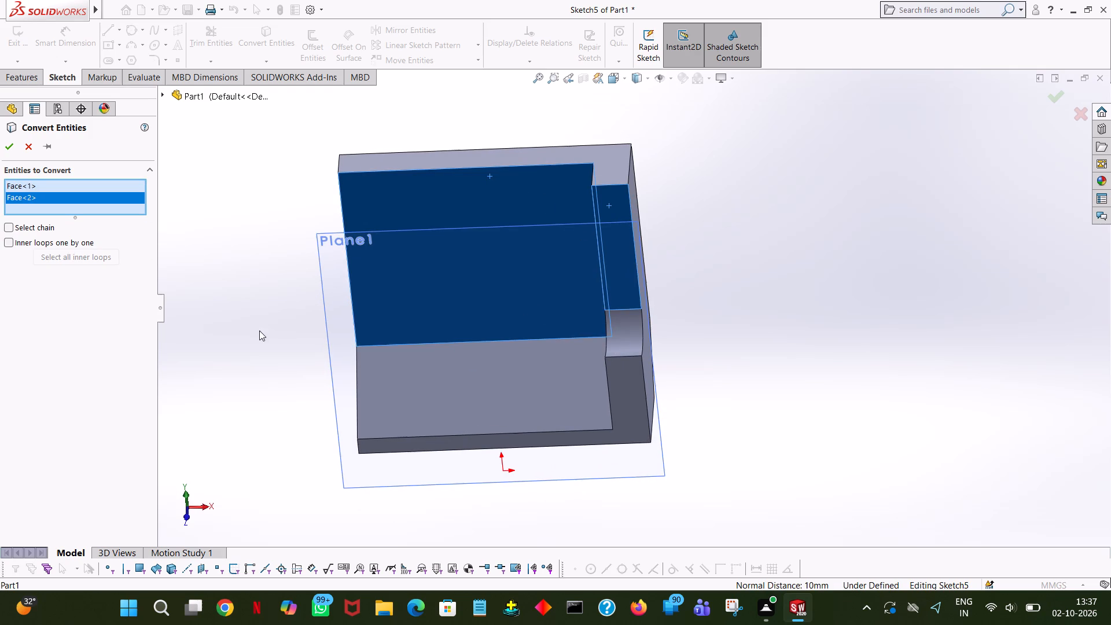
pyautogui.moveTo(259, 330); pyautogui.dragTo(312, 319, button='middle')
pyautogui.click(360, 360)
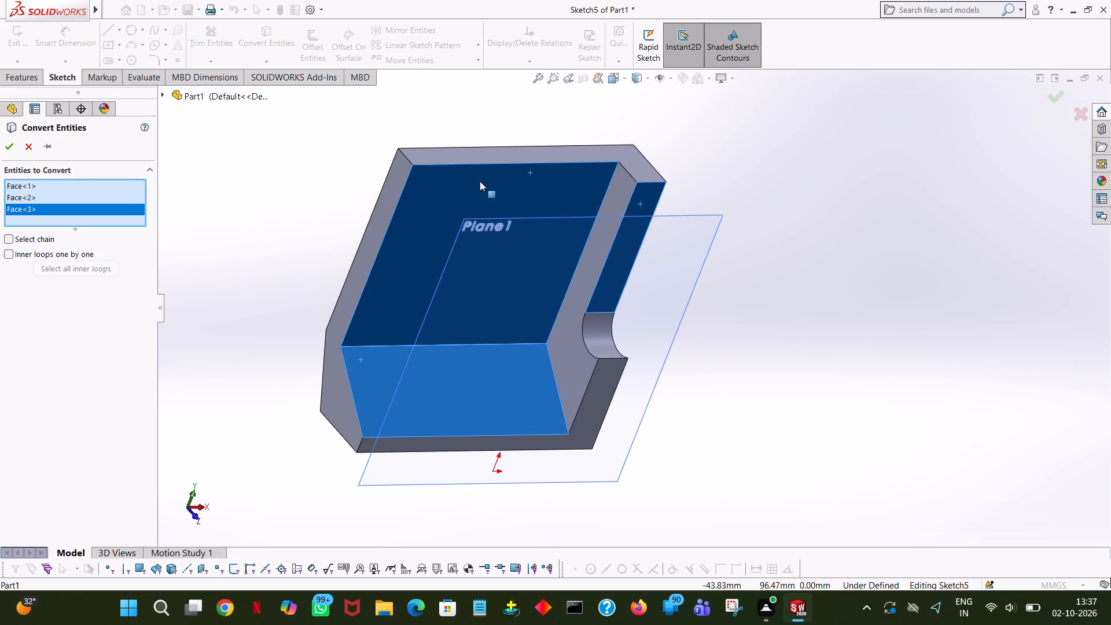
pyautogui.click(608, 212)
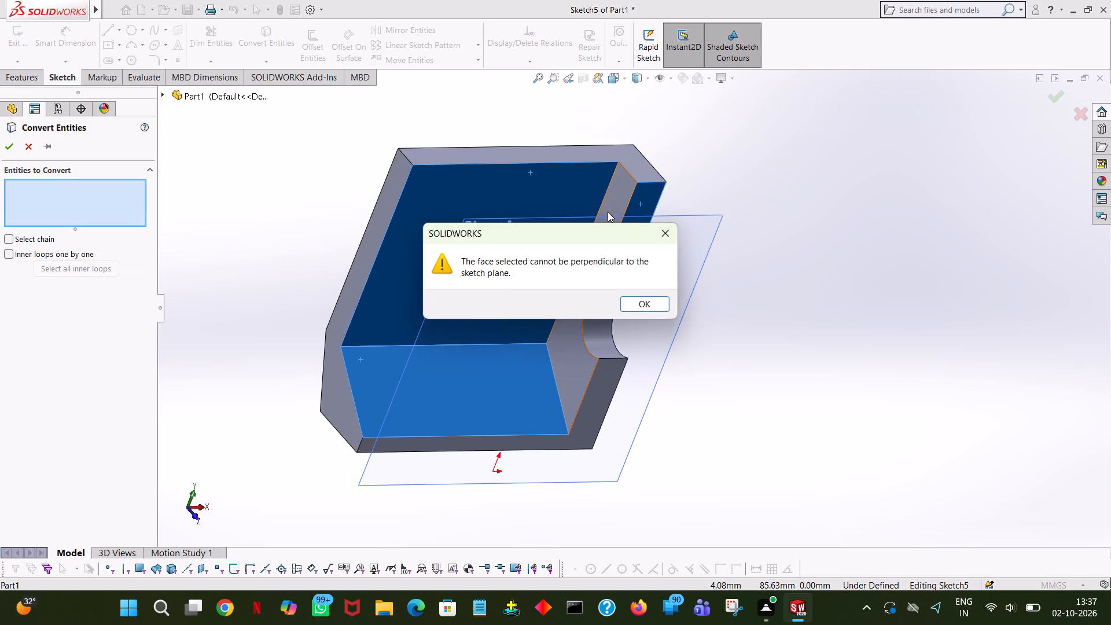
pyautogui.click(661, 301)
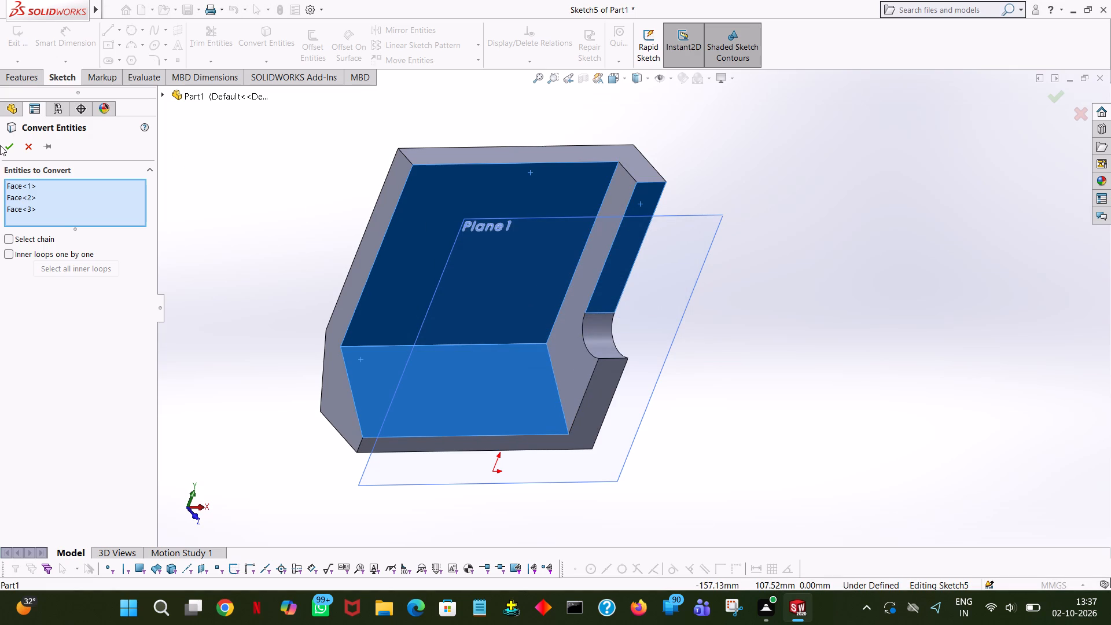
pyautogui.click(9, 148)
pyautogui.moveTo(1010, 463); pyautogui.dragTo(1004, 457, button='middle')
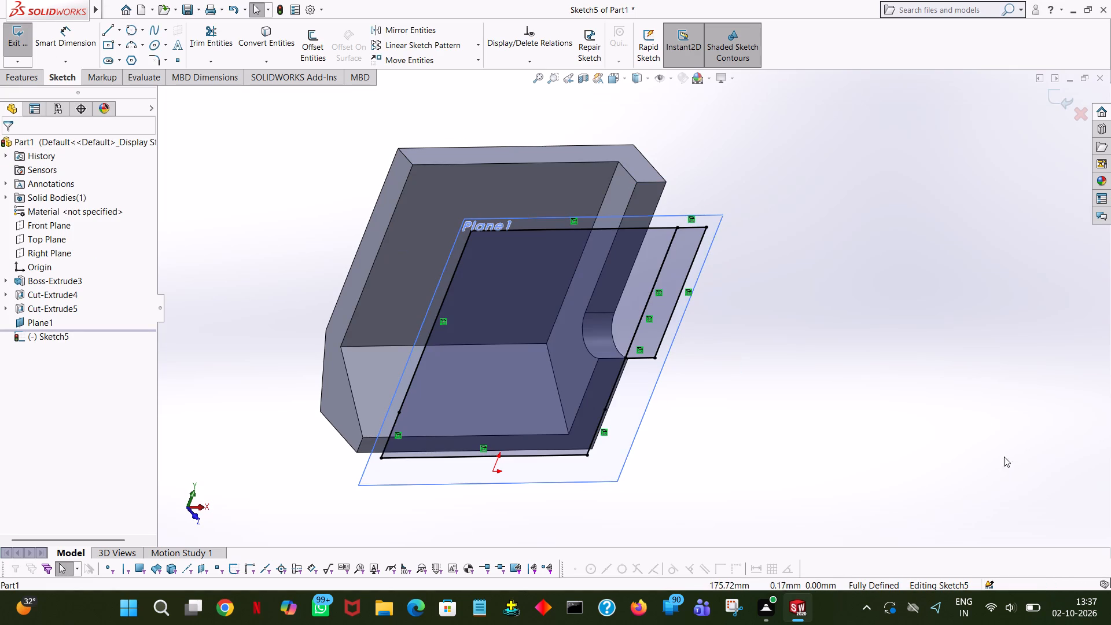
pyautogui.moveTo(1004, 457); pyautogui.dragTo(1078, 316, button='middle')
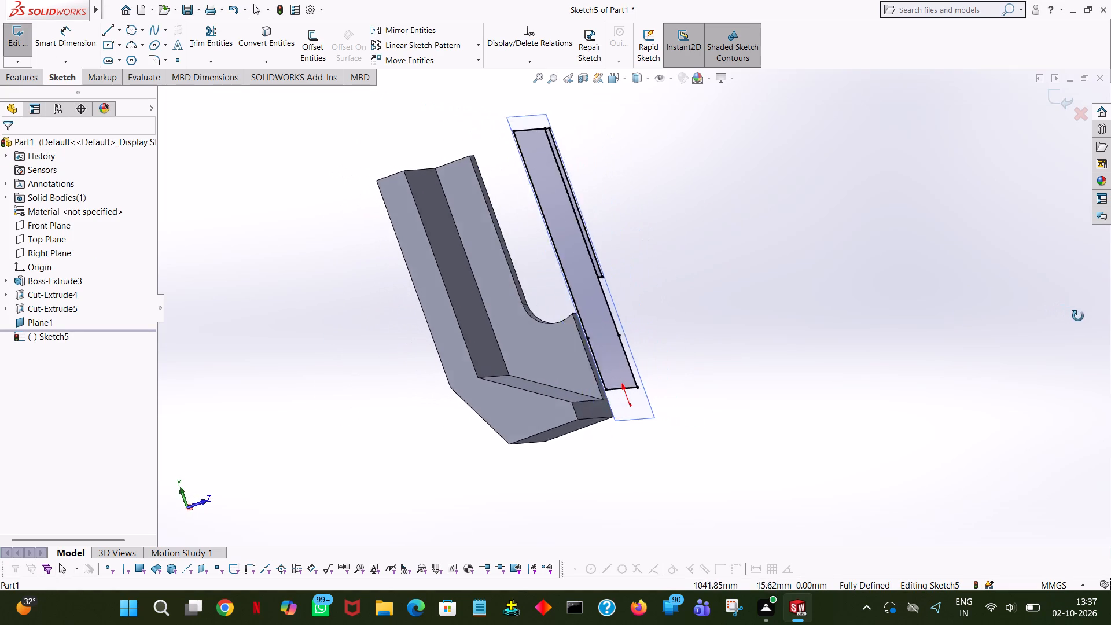
# Undo the conversion of the face outlines in the Plane1 sketch.
pyautogui.moveTo(1078, 316); pyautogui.dragTo(1095, 354, button='middle')
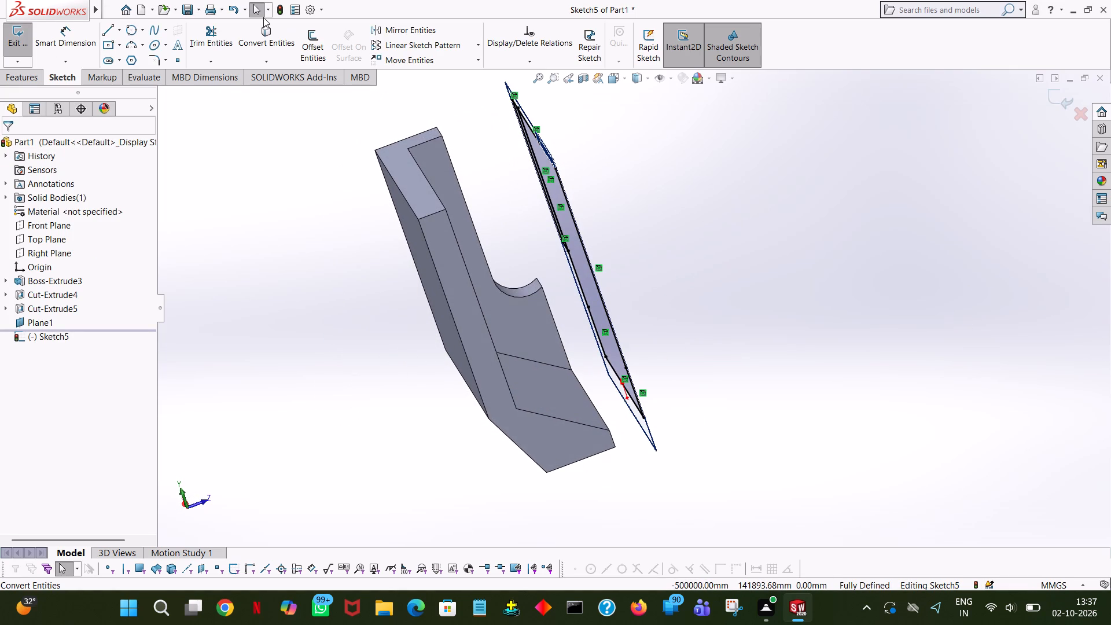
pyautogui.click(240, 10)
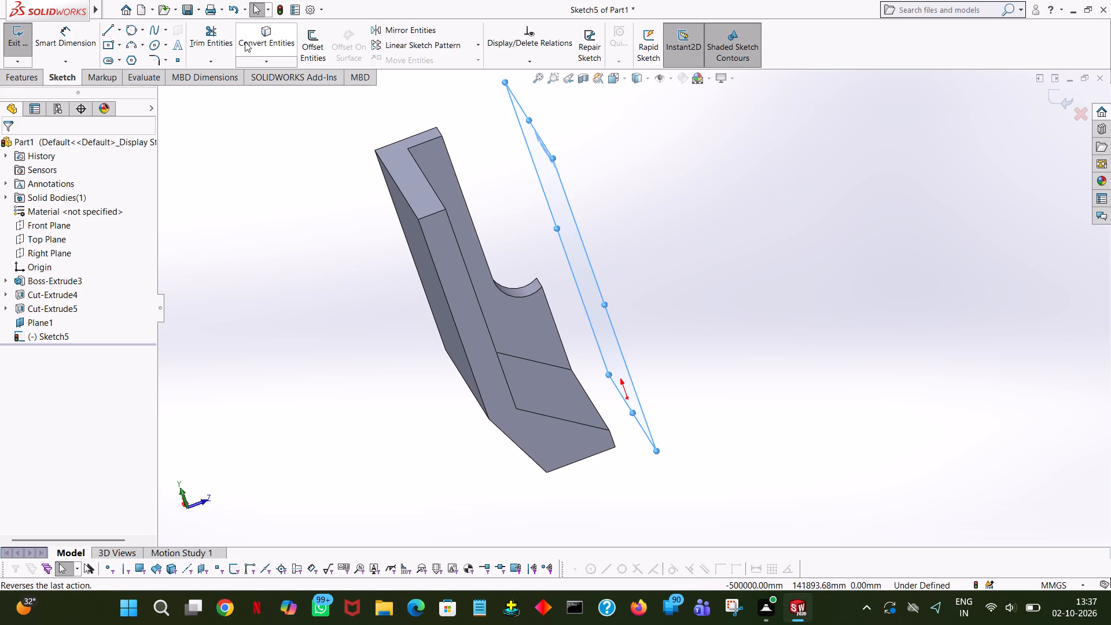
# Exit the Plane1 sketch without adding any geometry to it.
pyautogui.moveTo(693, 240); pyautogui.dragTo(470, 340, button='middle')
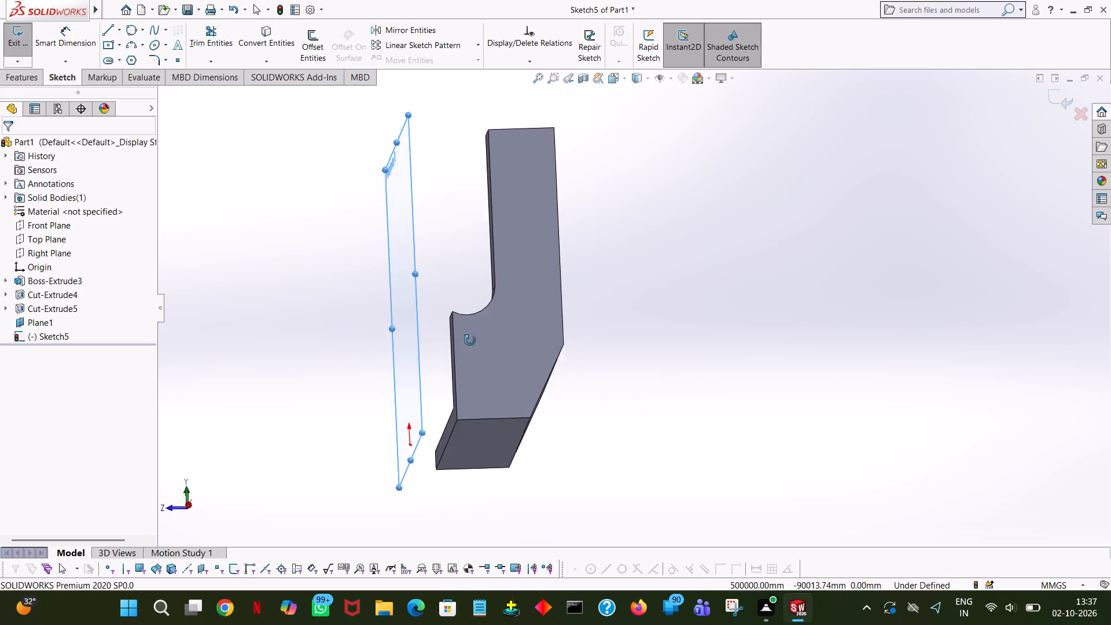
pyautogui.moveTo(470, 340); pyautogui.dragTo(506, 403, button='middle')
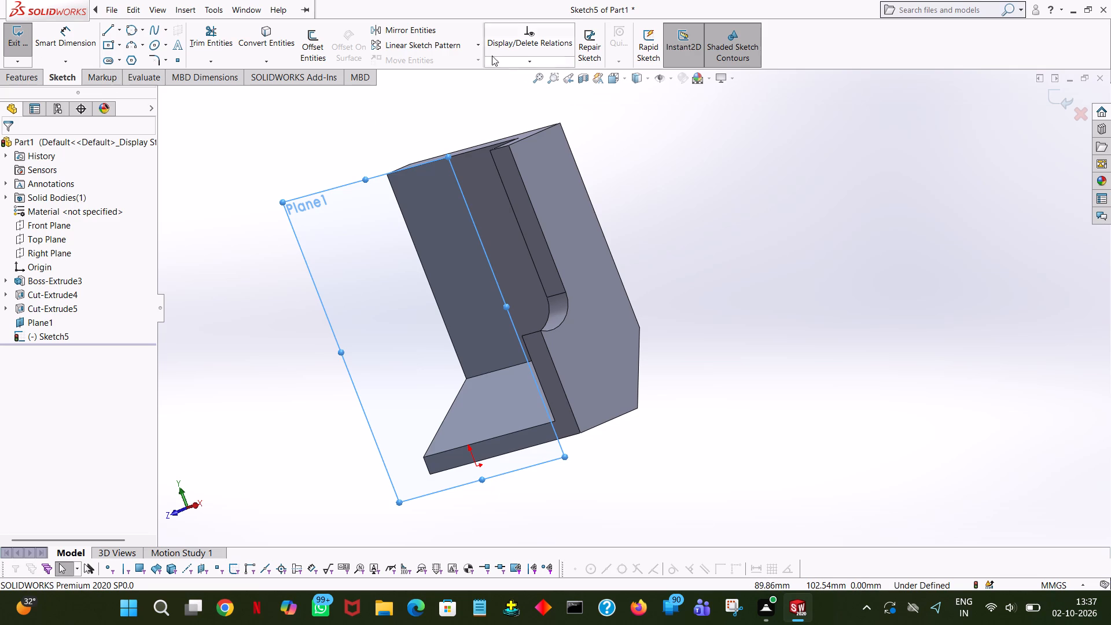
pyautogui.click(478, 41)
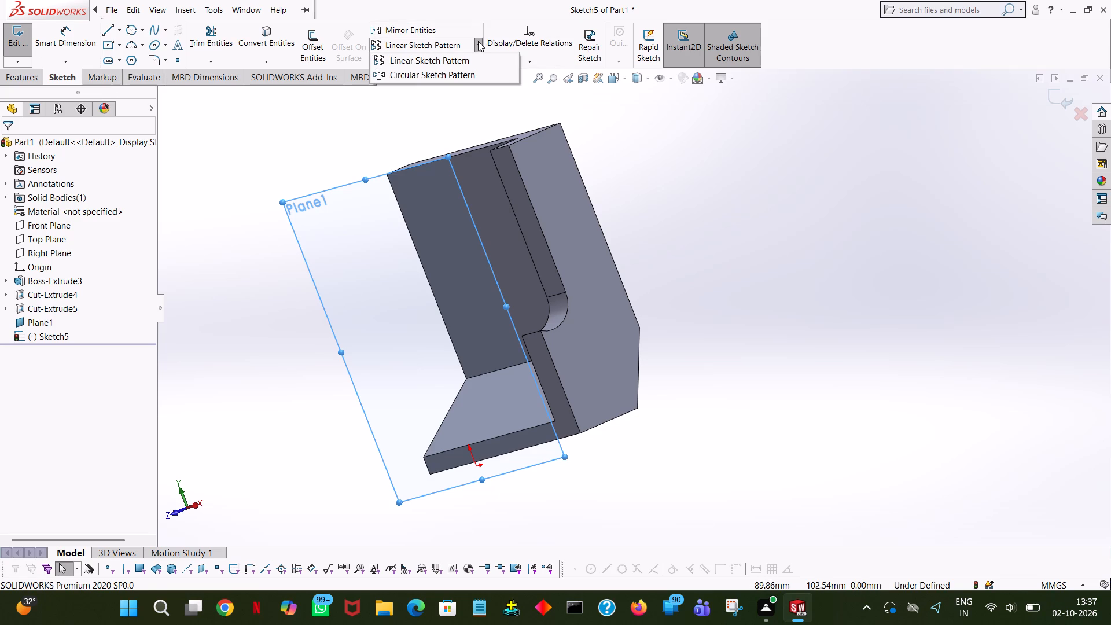
pyautogui.click(281, 146)
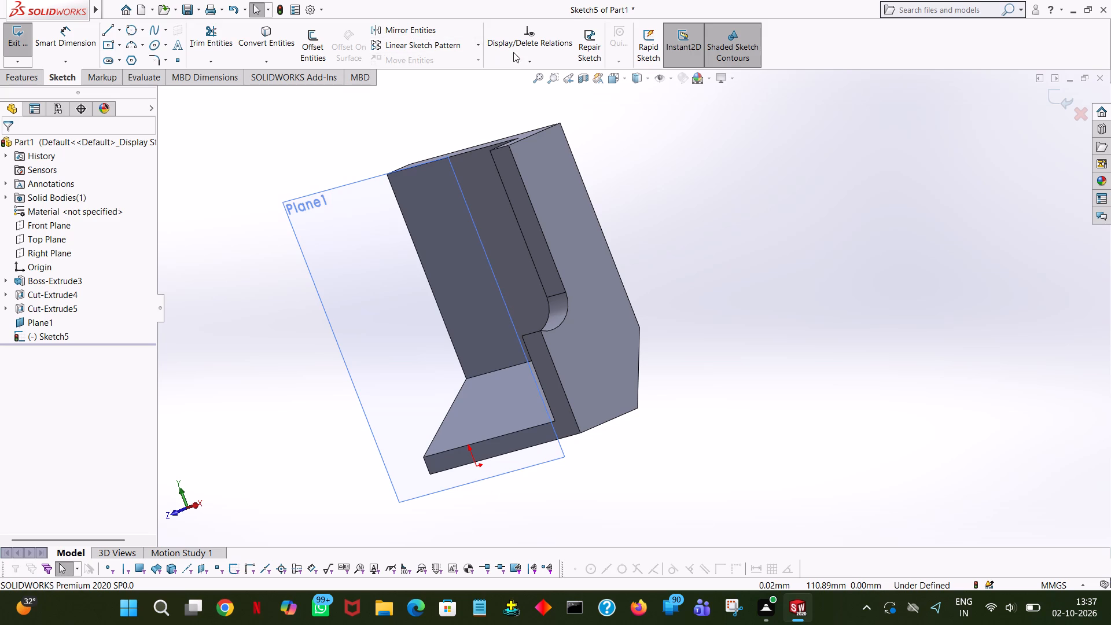
pyautogui.click(479, 55)
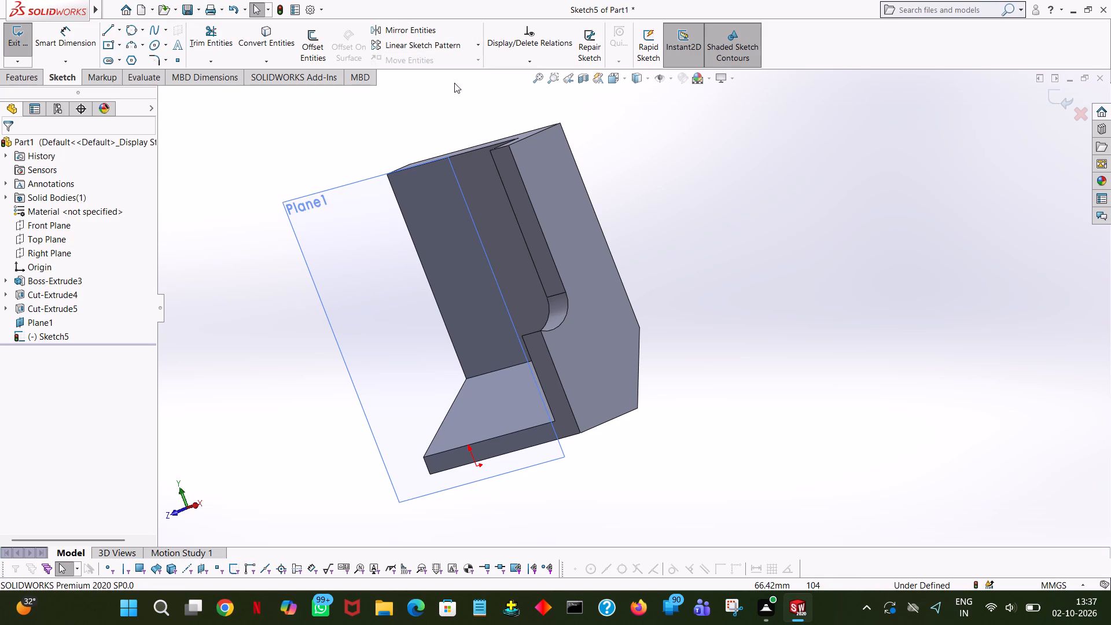
pyautogui.click(27, 38)
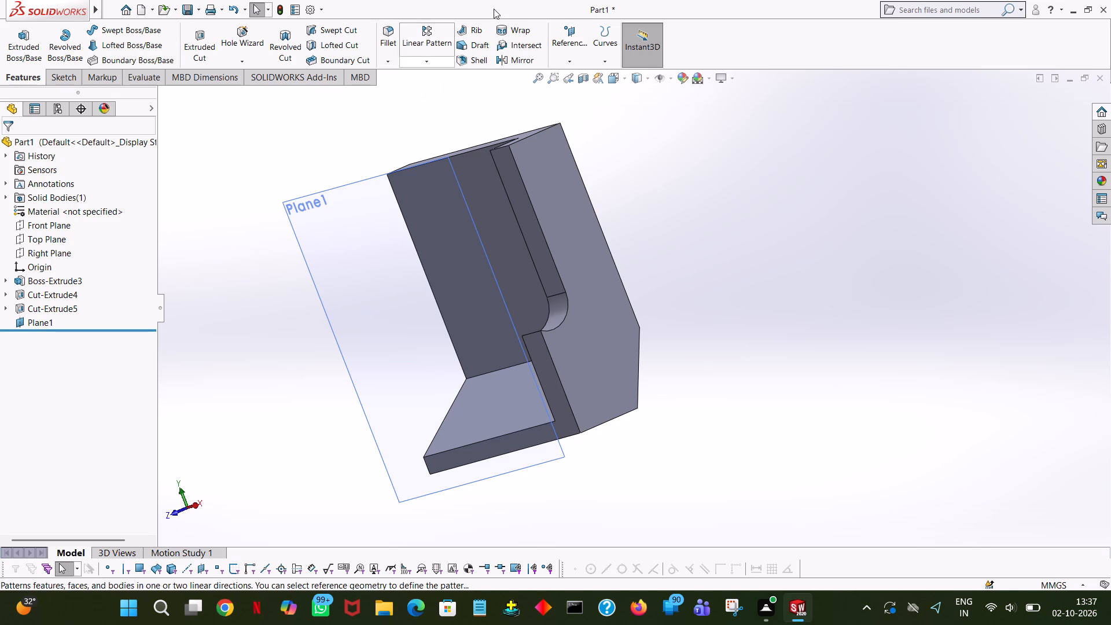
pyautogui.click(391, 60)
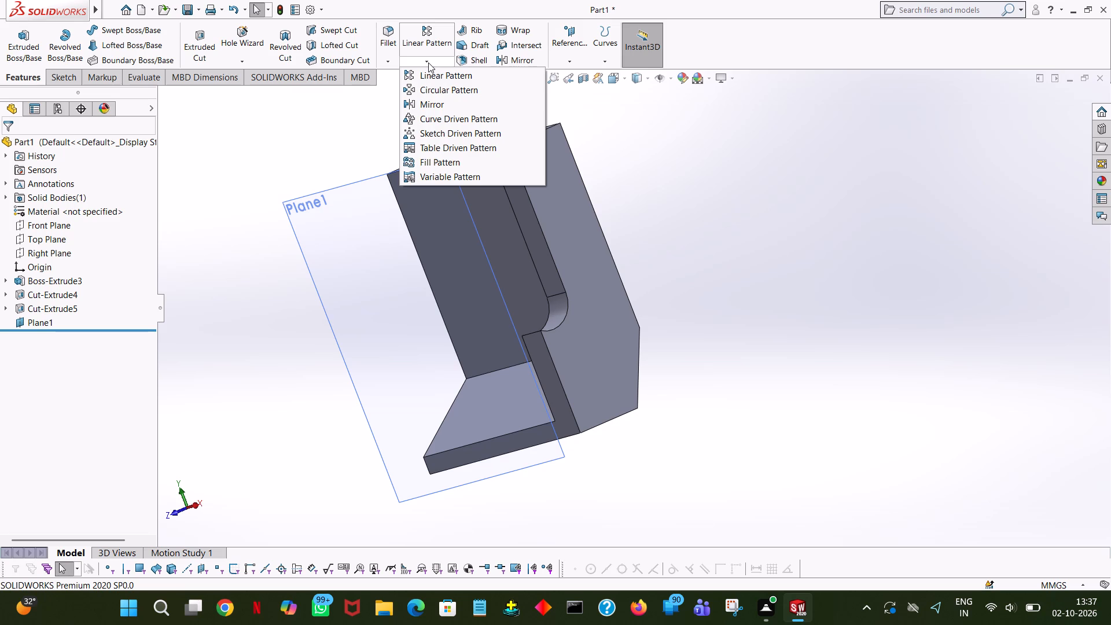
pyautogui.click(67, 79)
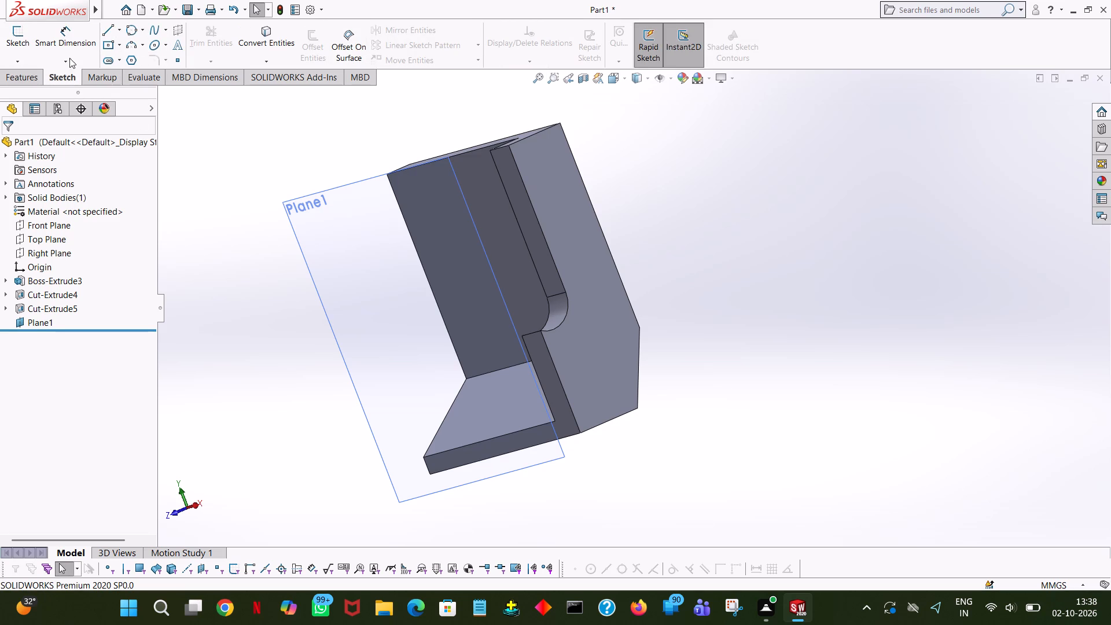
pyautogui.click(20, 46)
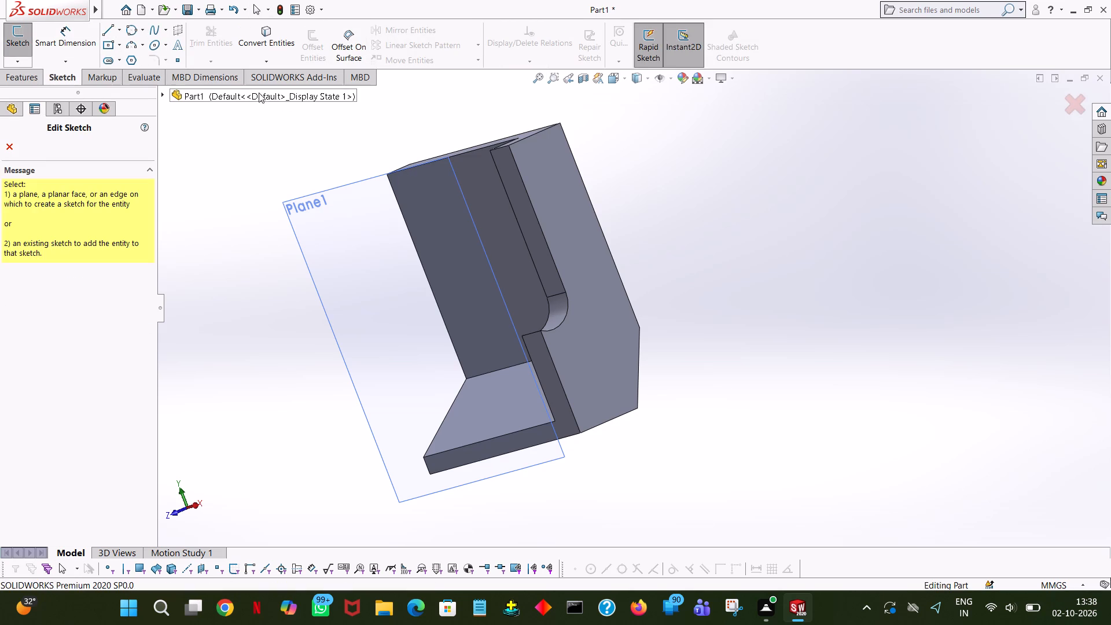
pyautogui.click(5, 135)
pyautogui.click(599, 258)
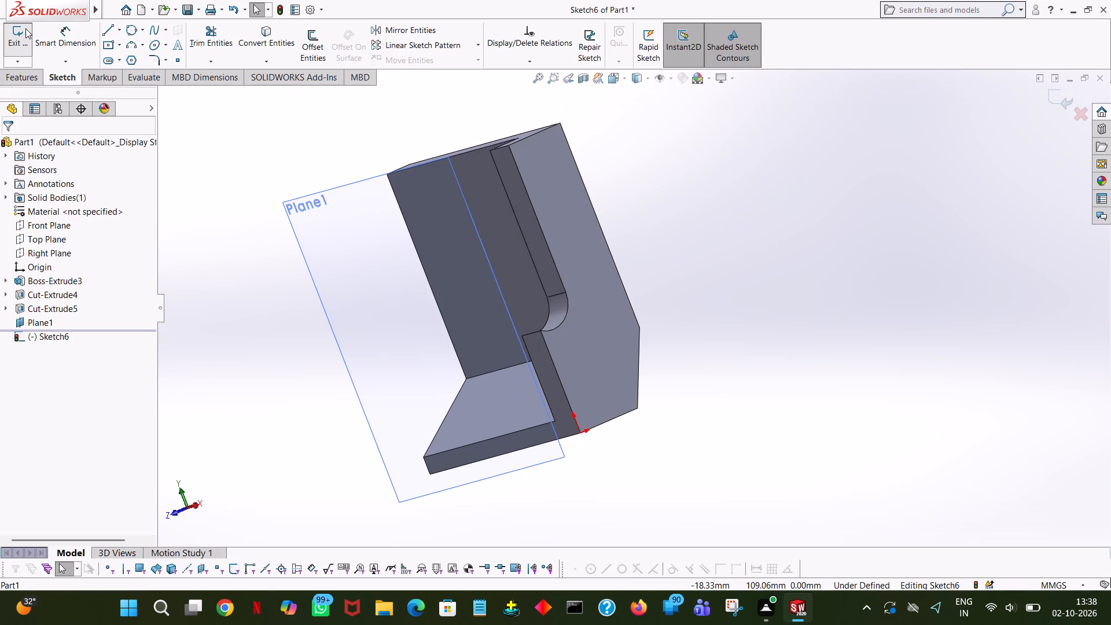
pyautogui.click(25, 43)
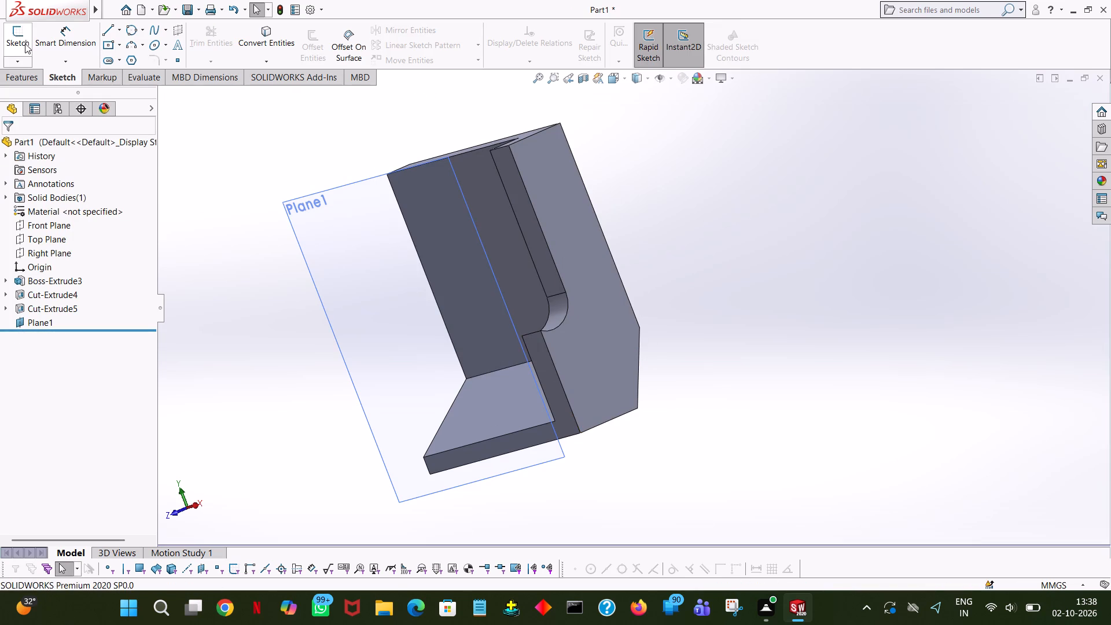
# Enlarge the displayed extent of the Right Plane so it reaches well beyond both sides of the body.
pyautogui.moveTo(900, 363); pyautogui.dragTo(1005, 459, button='middle')
pyautogui.moveTo(1110, 451); pyautogui.dragTo(1088, 444, button='middle')
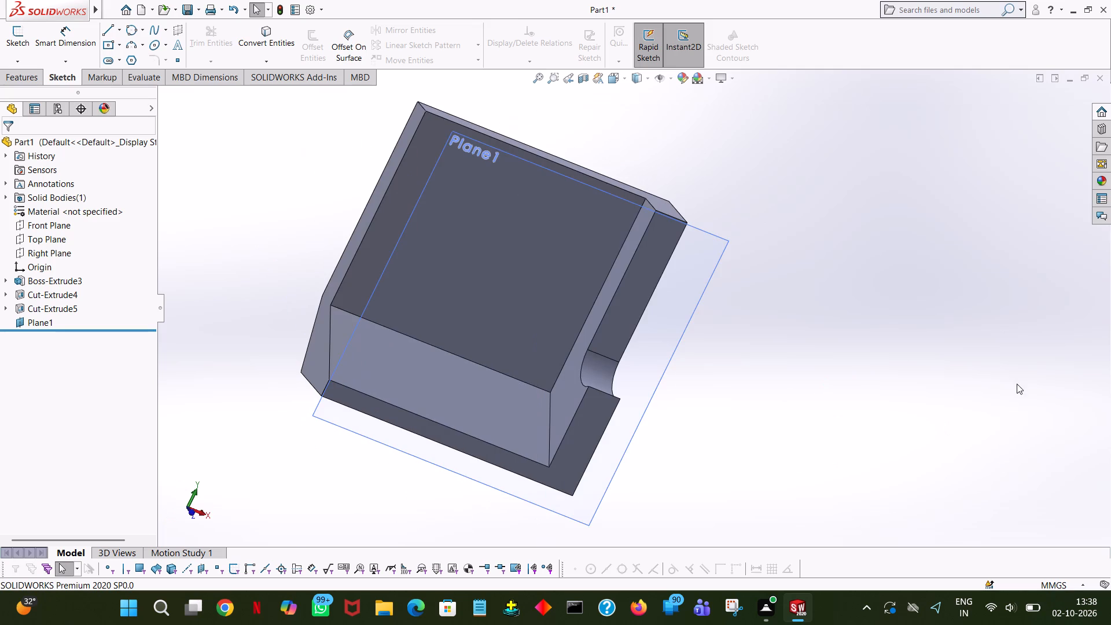
pyautogui.moveTo(1013, 375); pyautogui.dragTo(889, 303, button='middle')
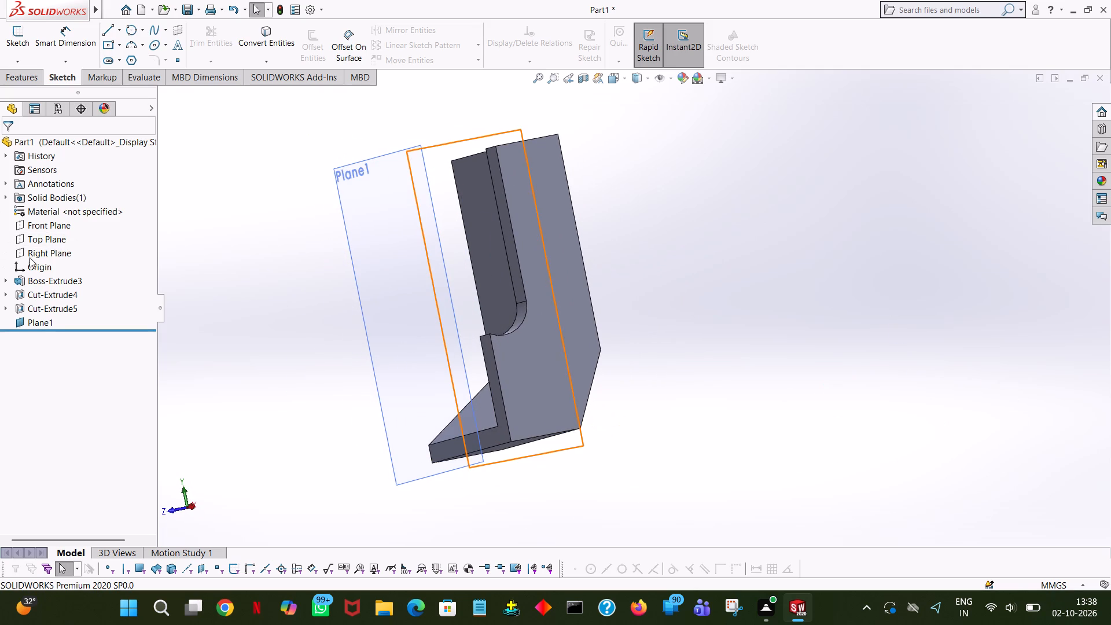
pyautogui.click(34, 259)
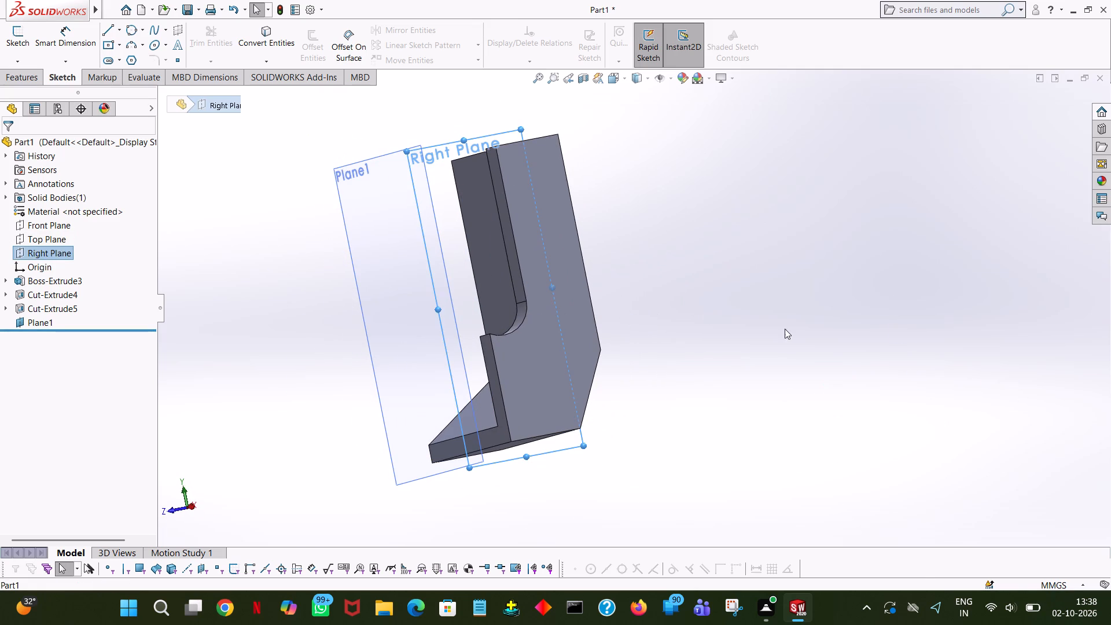
pyautogui.moveTo(786, 329); pyautogui.dragTo(796, 497, button='middle')
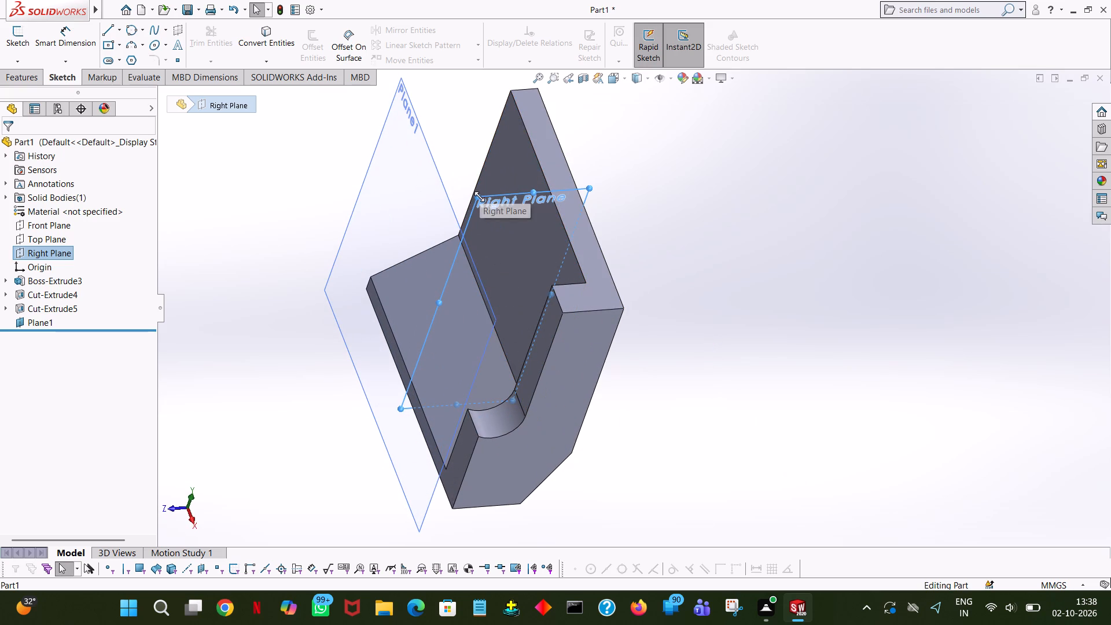
pyautogui.moveTo(480, 197); pyautogui.dragTo(133, 268)
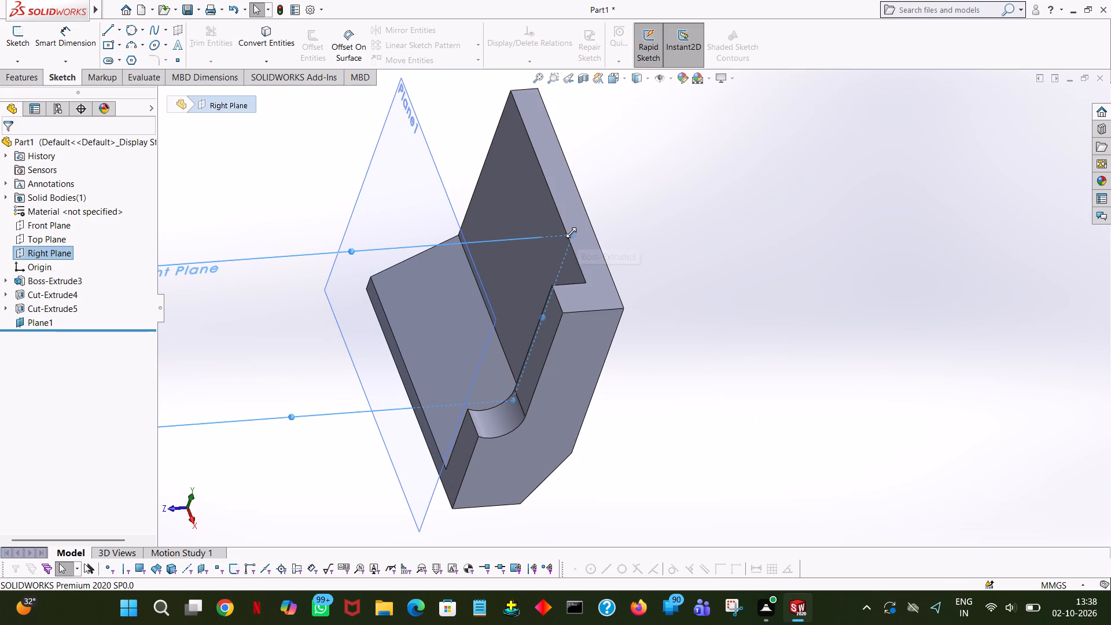
pyautogui.moveTo(571, 232); pyautogui.dragTo(859, 167)
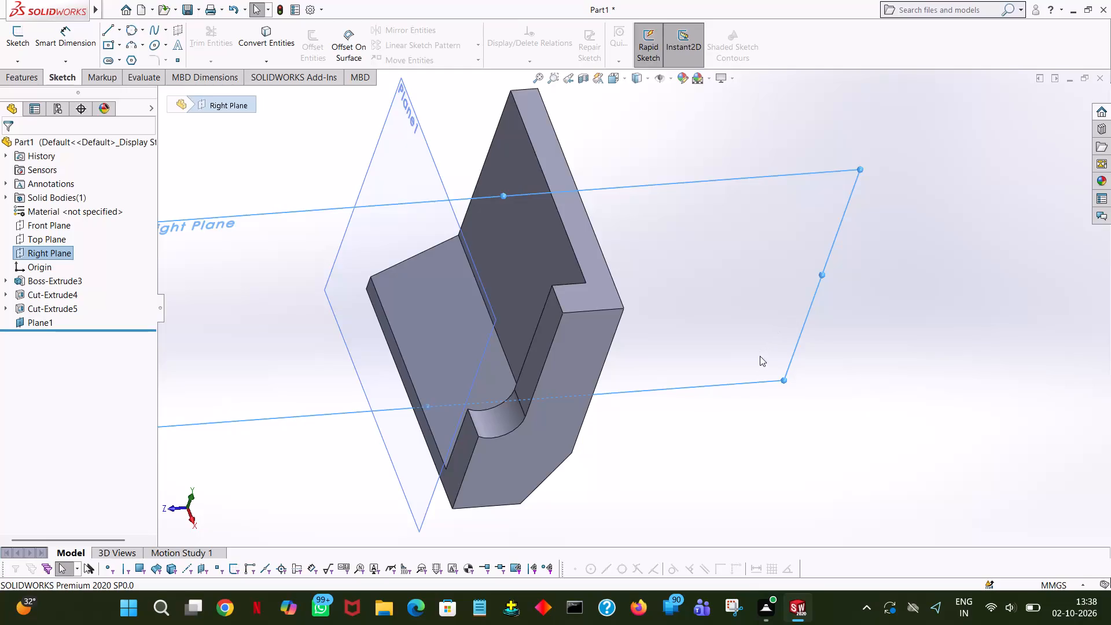
# Create a reference plane offset 40 mm from the Right Plane.
pyautogui.moveTo(752, 410); pyautogui.dragTo(792, 355, button='middle')
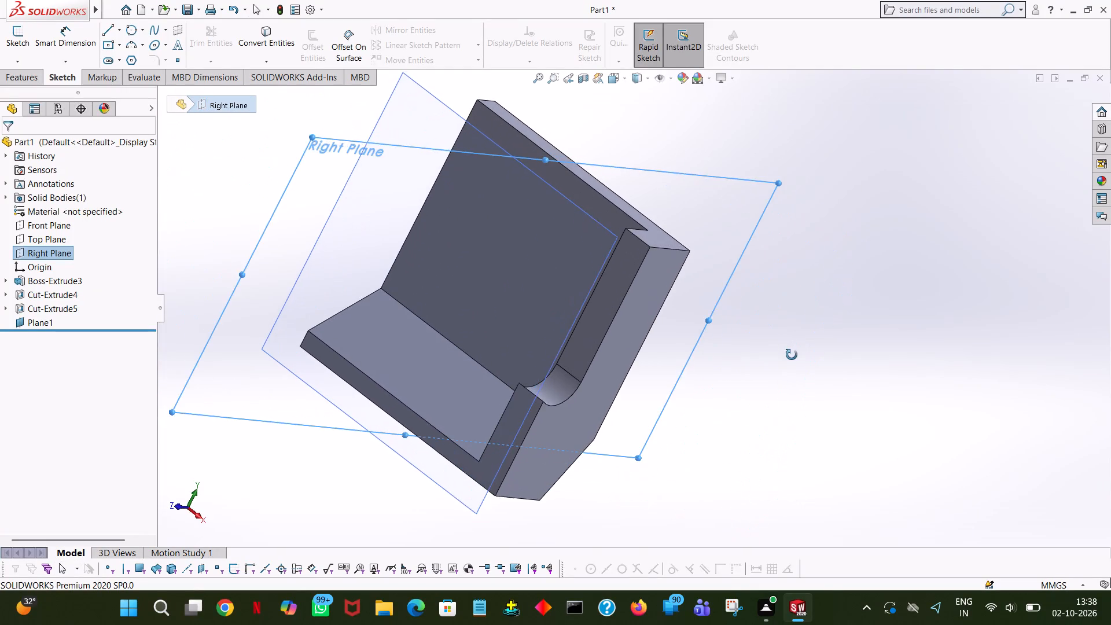
pyautogui.moveTo(792, 355); pyautogui.dragTo(748, 376, button='middle')
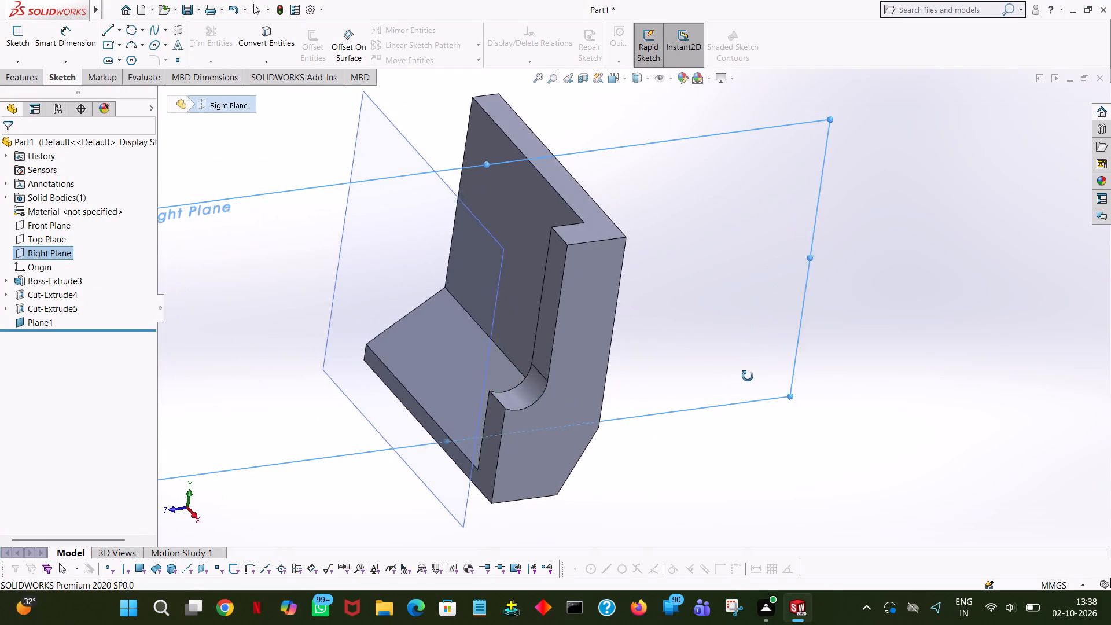
pyautogui.moveTo(748, 376); pyautogui.dragTo(742, 378, button='middle')
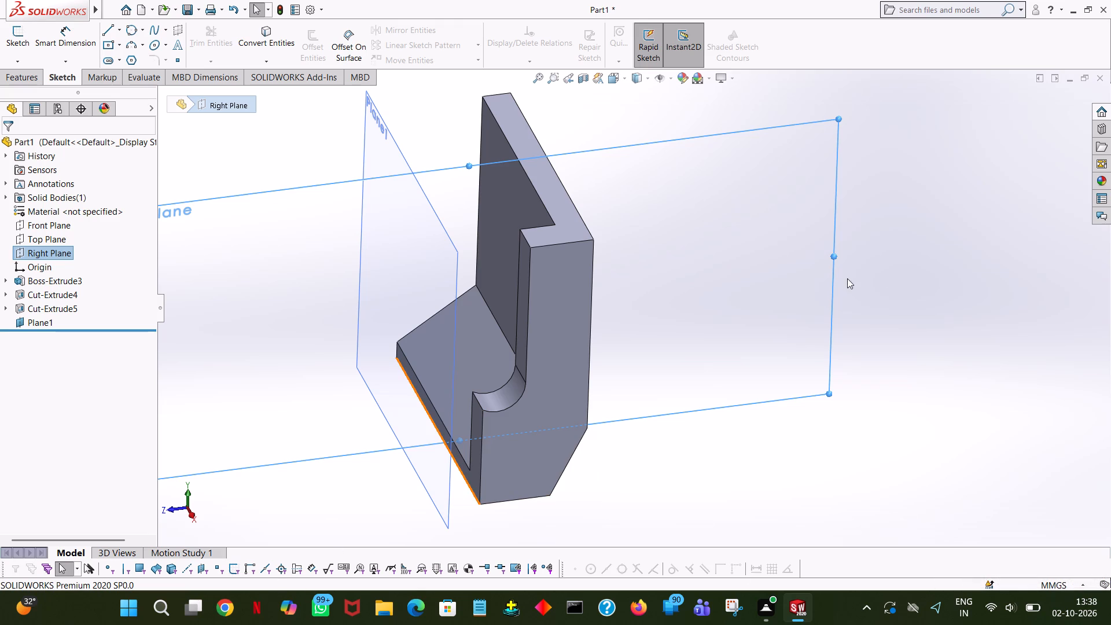
pyautogui.click(24, 78)
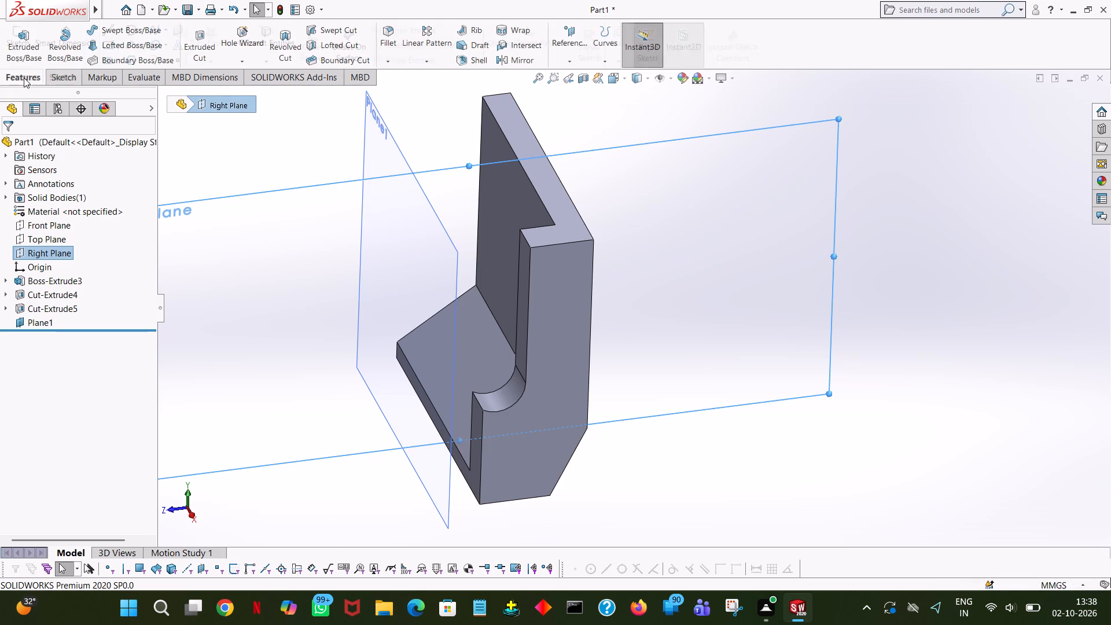
pyautogui.click(571, 62)
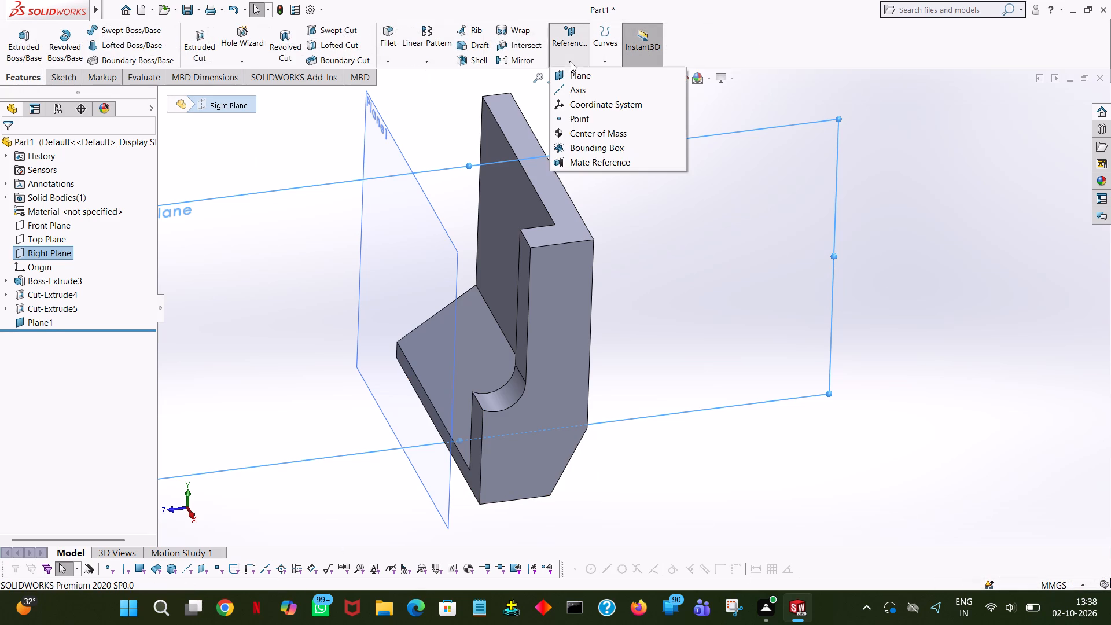
pyautogui.click(590, 72)
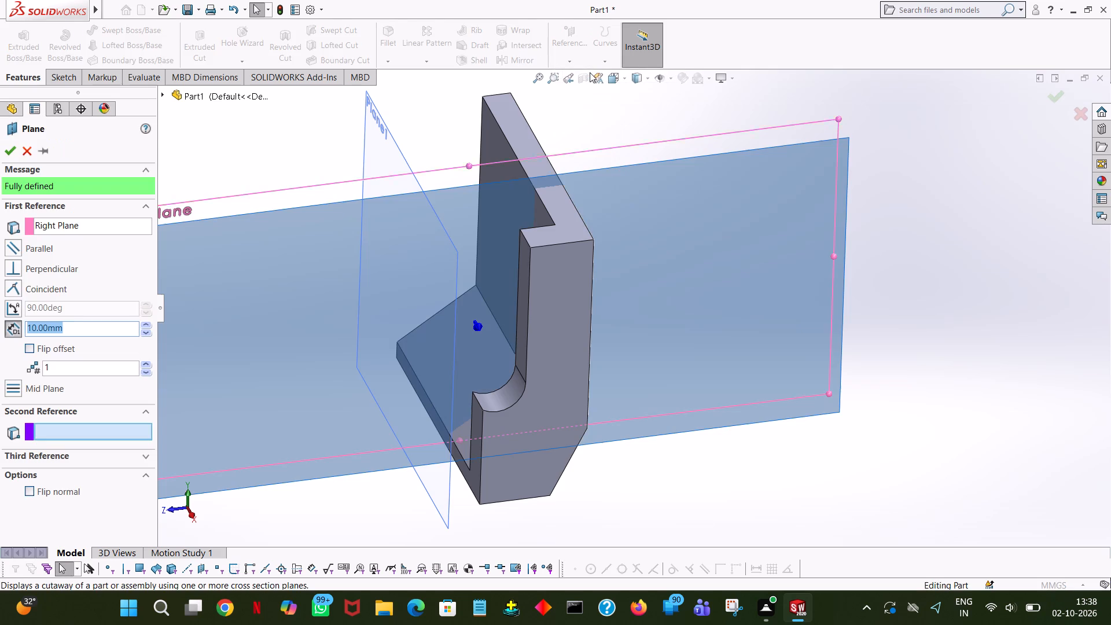
pyautogui.tripleClick(143, 323)
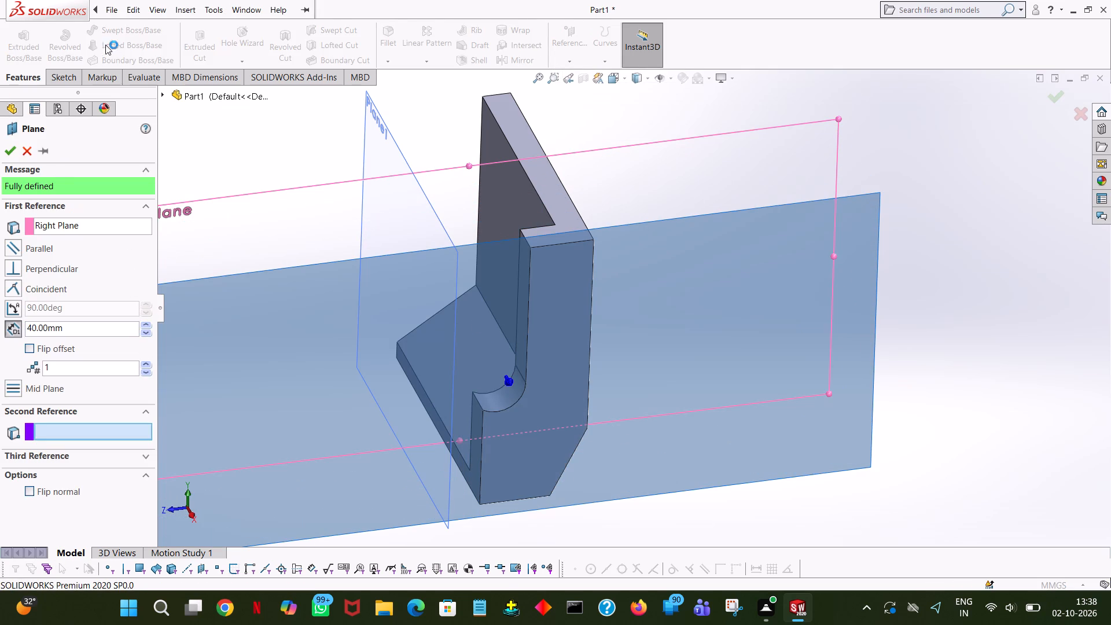
pyautogui.click(17, 149)
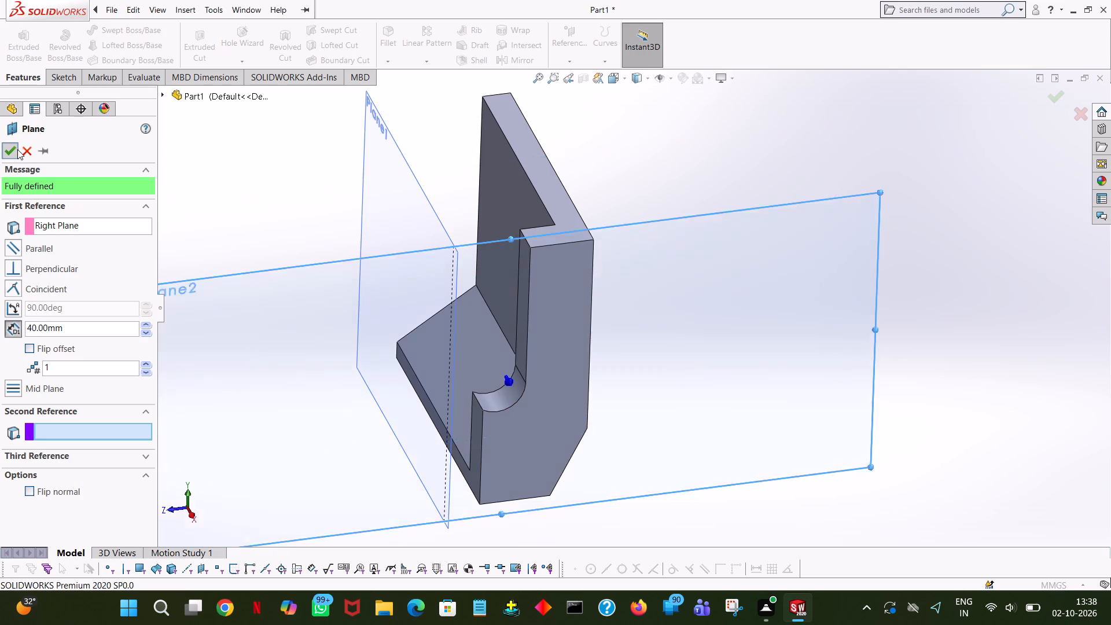
# Start a new sketch on the plane offset from the Right Plane.
pyautogui.click(47, 334)
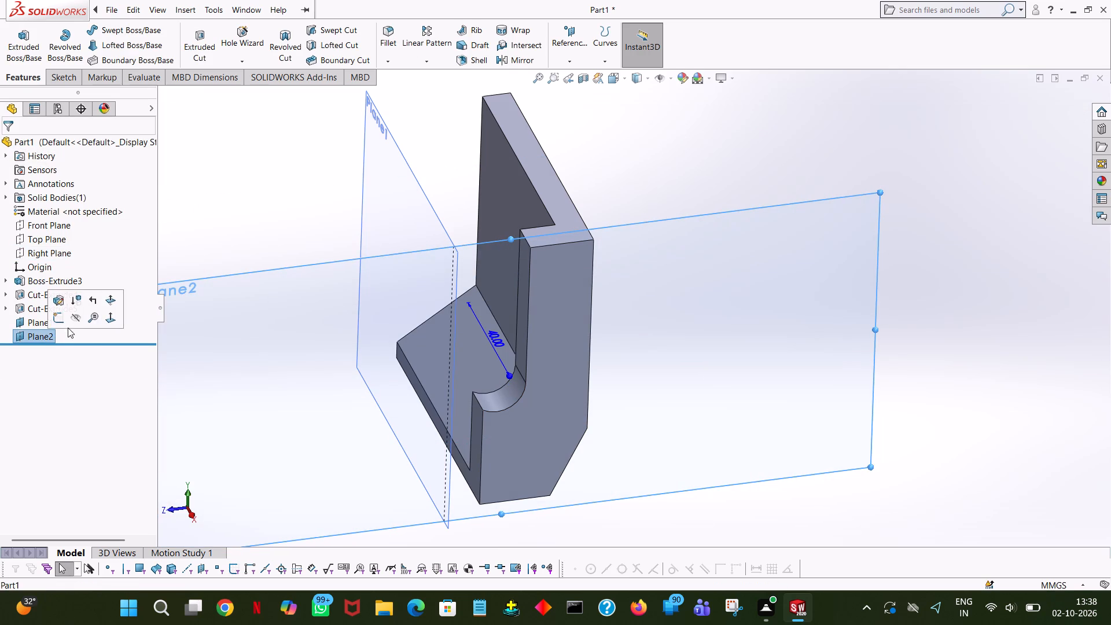
pyautogui.click(100, 377)
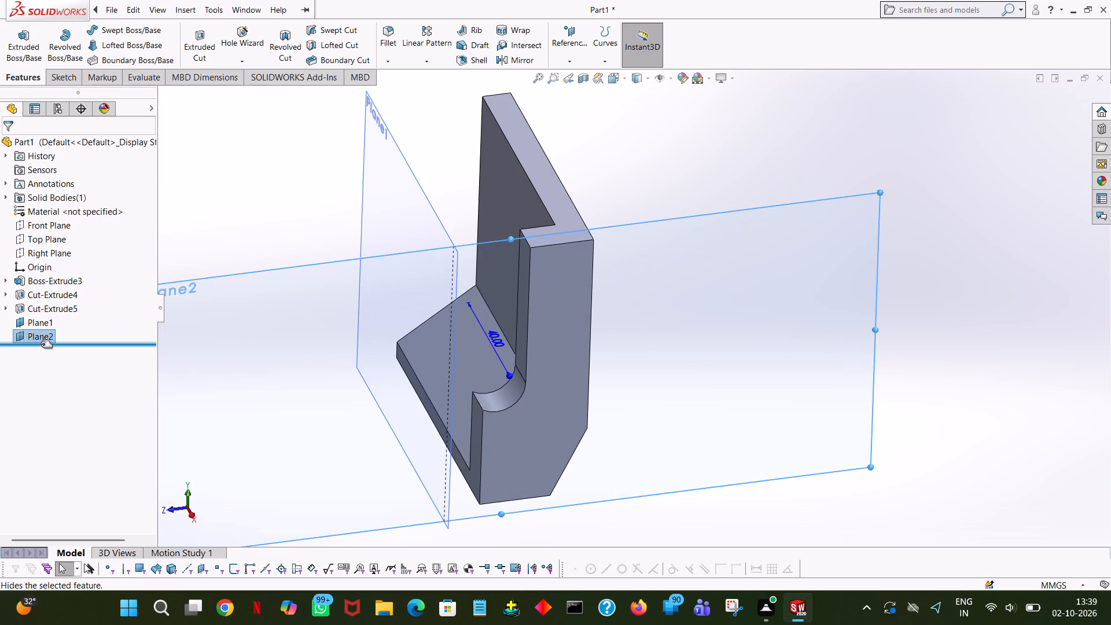
pyautogui.click(39, 333)
pyautogui.click(47, 310)
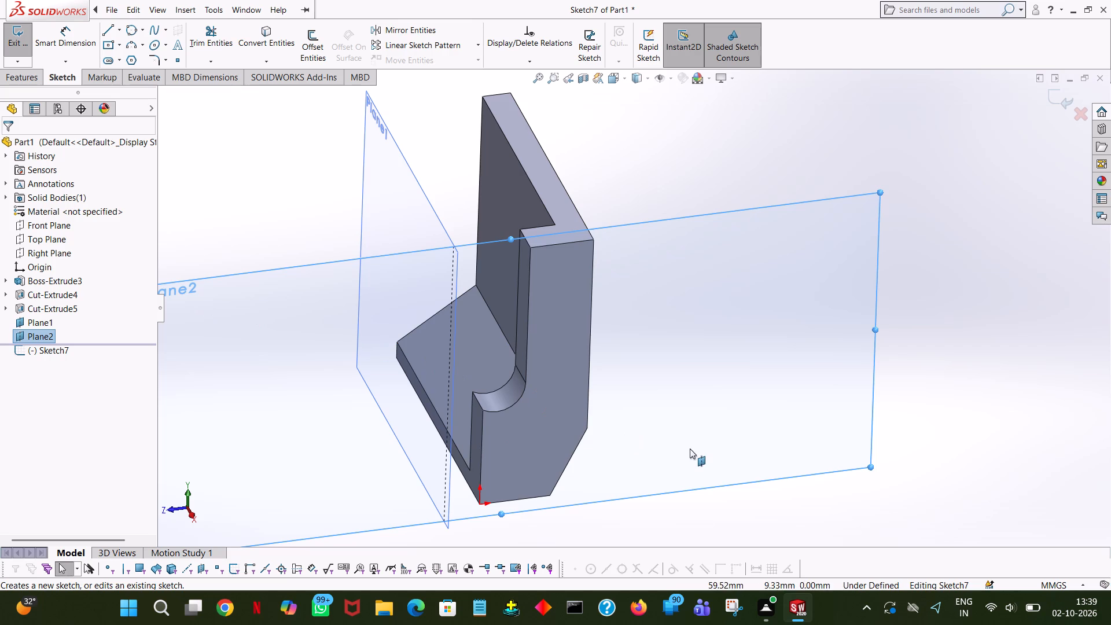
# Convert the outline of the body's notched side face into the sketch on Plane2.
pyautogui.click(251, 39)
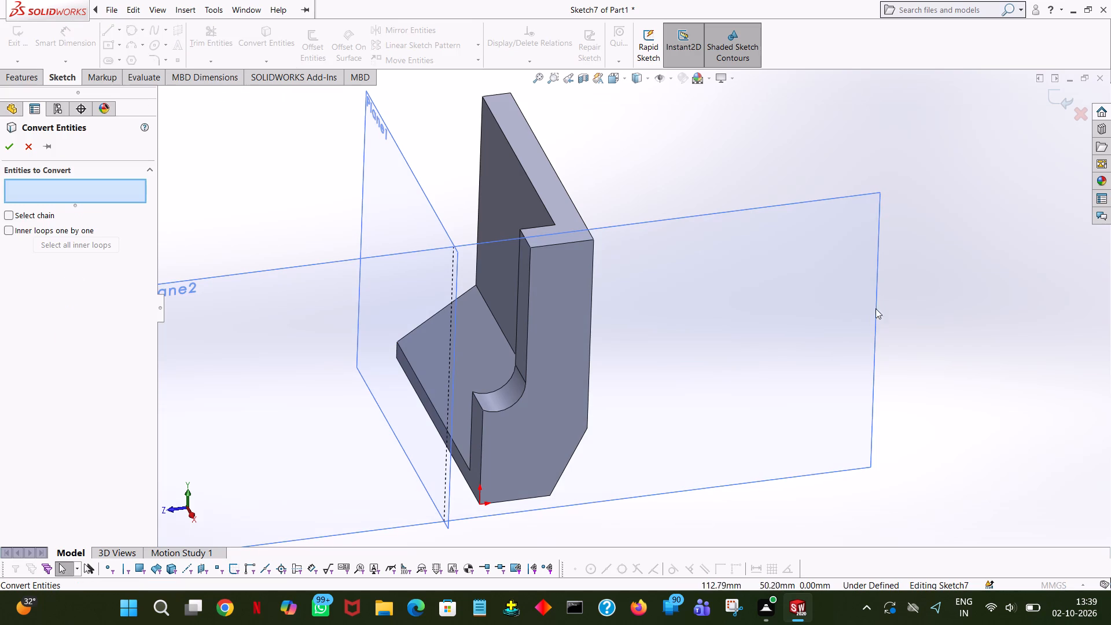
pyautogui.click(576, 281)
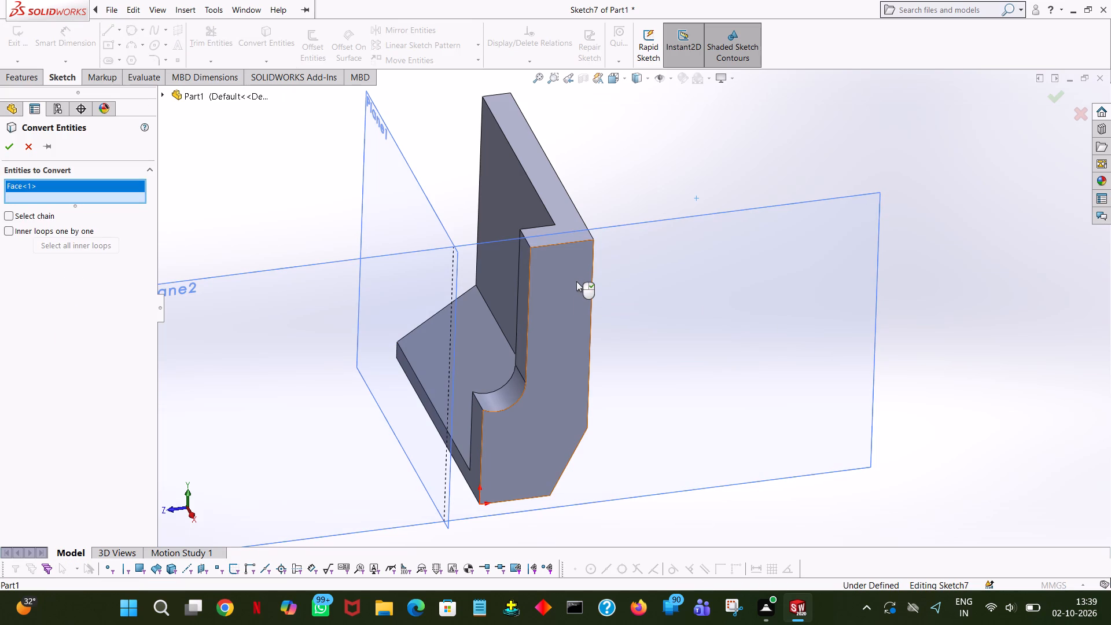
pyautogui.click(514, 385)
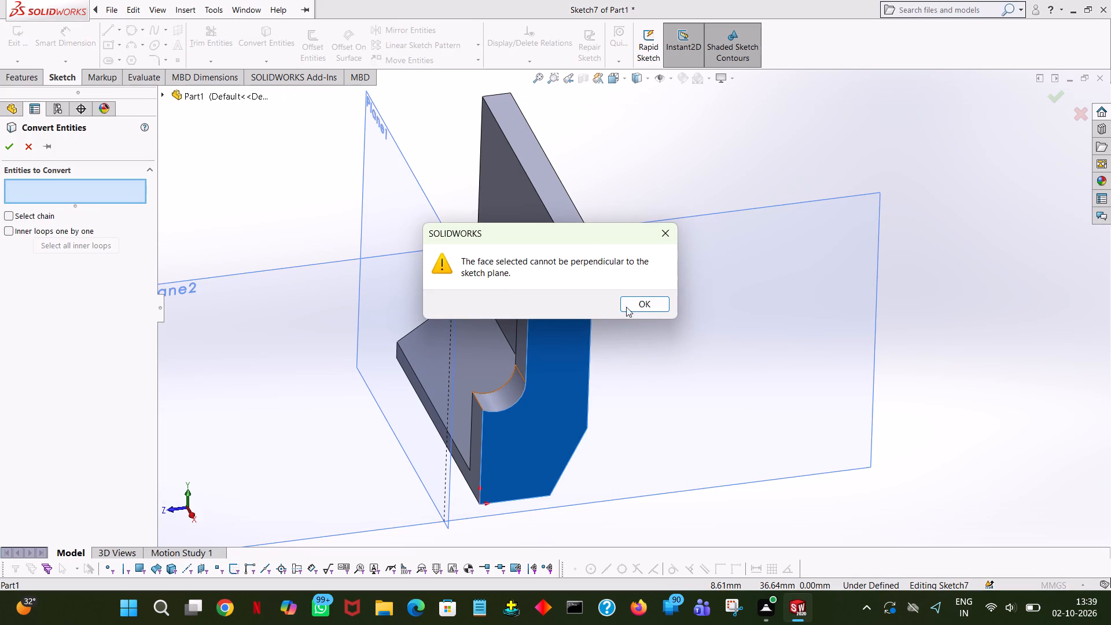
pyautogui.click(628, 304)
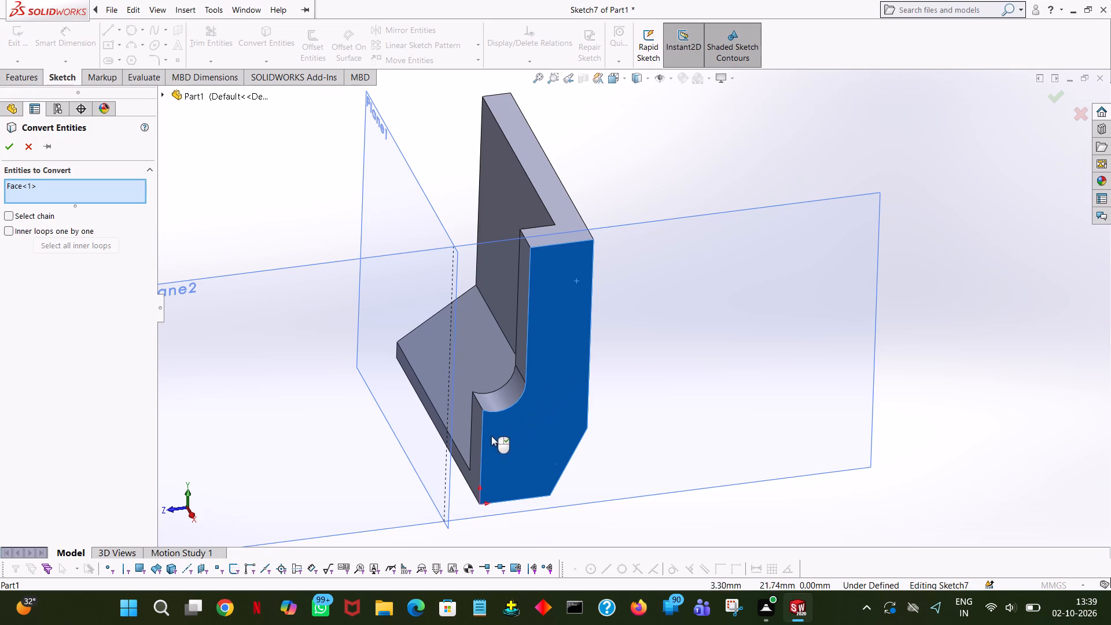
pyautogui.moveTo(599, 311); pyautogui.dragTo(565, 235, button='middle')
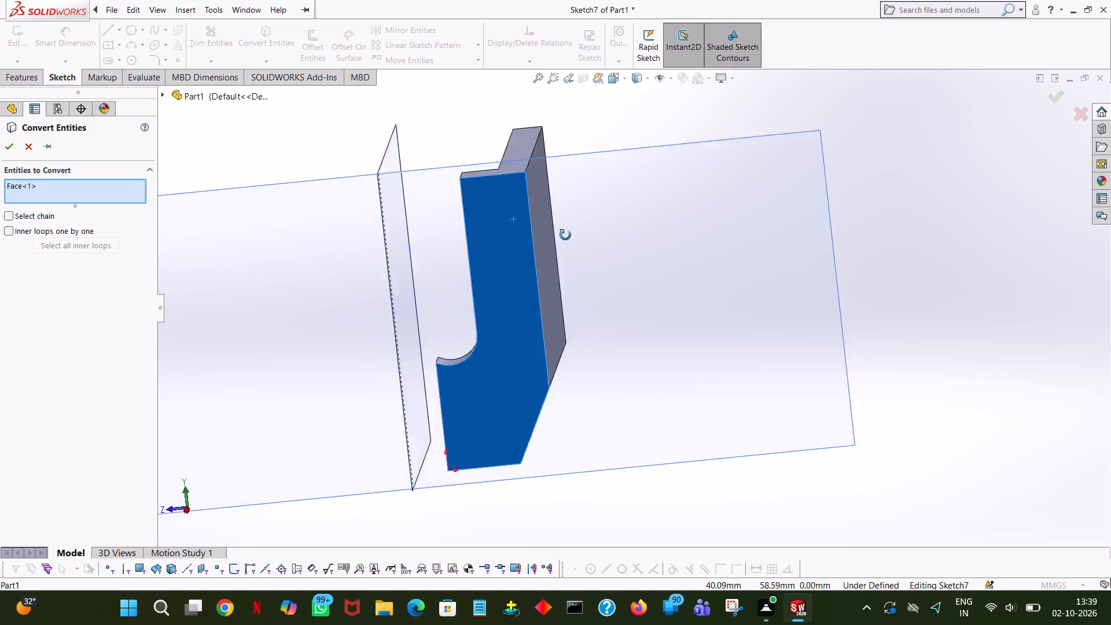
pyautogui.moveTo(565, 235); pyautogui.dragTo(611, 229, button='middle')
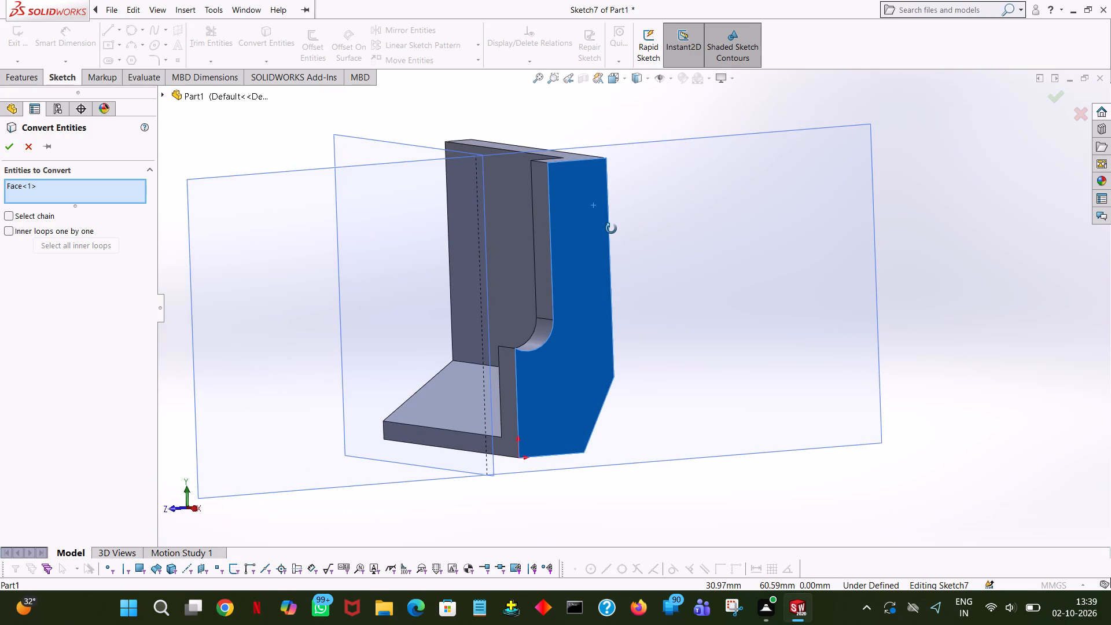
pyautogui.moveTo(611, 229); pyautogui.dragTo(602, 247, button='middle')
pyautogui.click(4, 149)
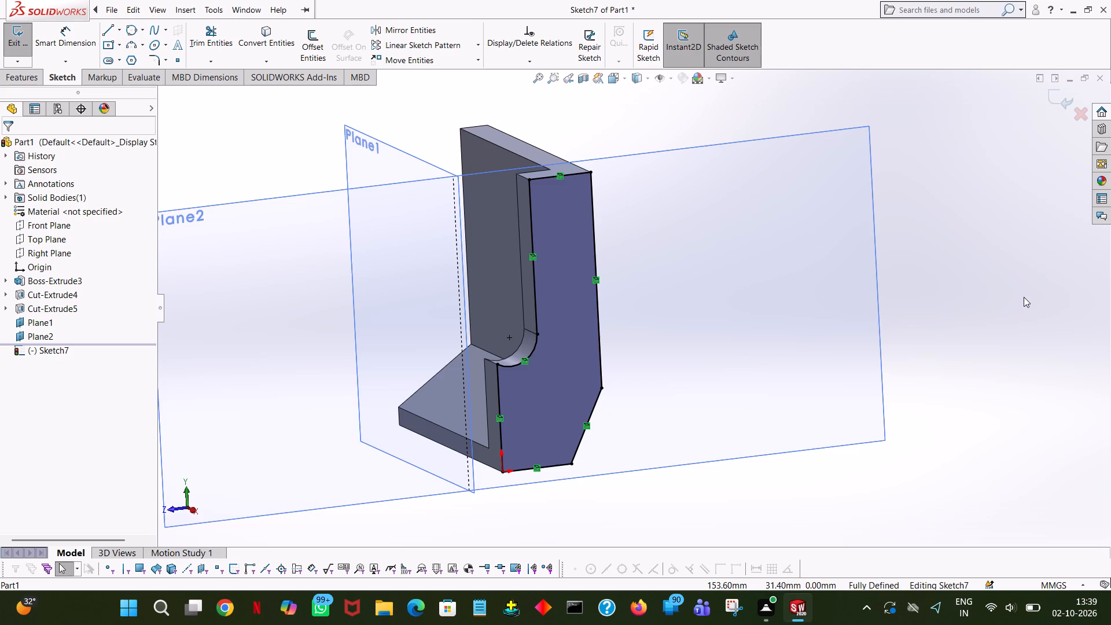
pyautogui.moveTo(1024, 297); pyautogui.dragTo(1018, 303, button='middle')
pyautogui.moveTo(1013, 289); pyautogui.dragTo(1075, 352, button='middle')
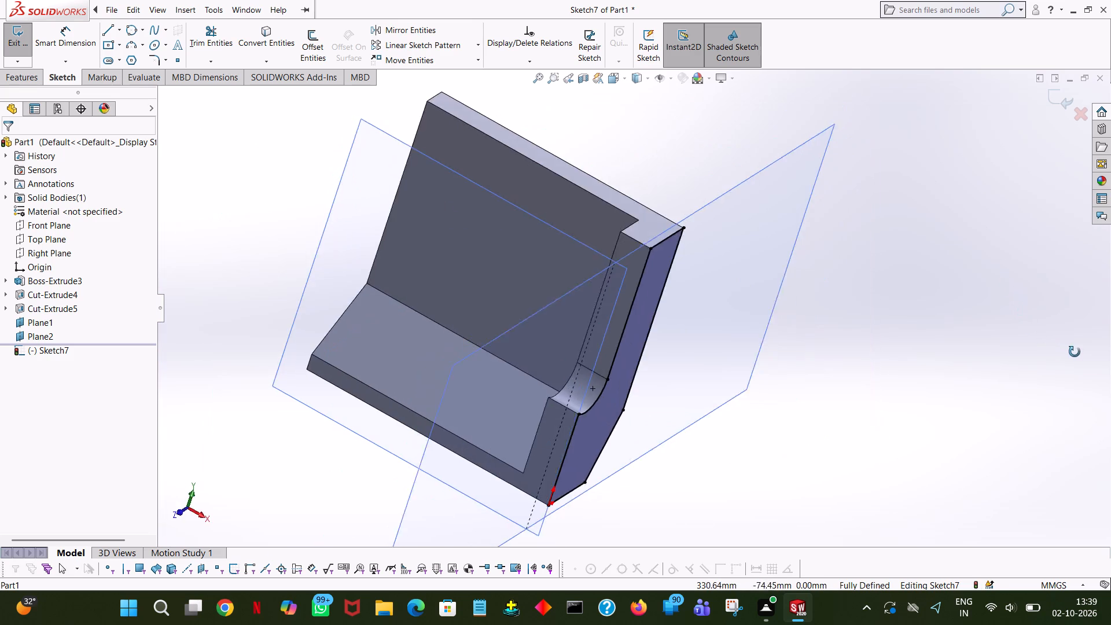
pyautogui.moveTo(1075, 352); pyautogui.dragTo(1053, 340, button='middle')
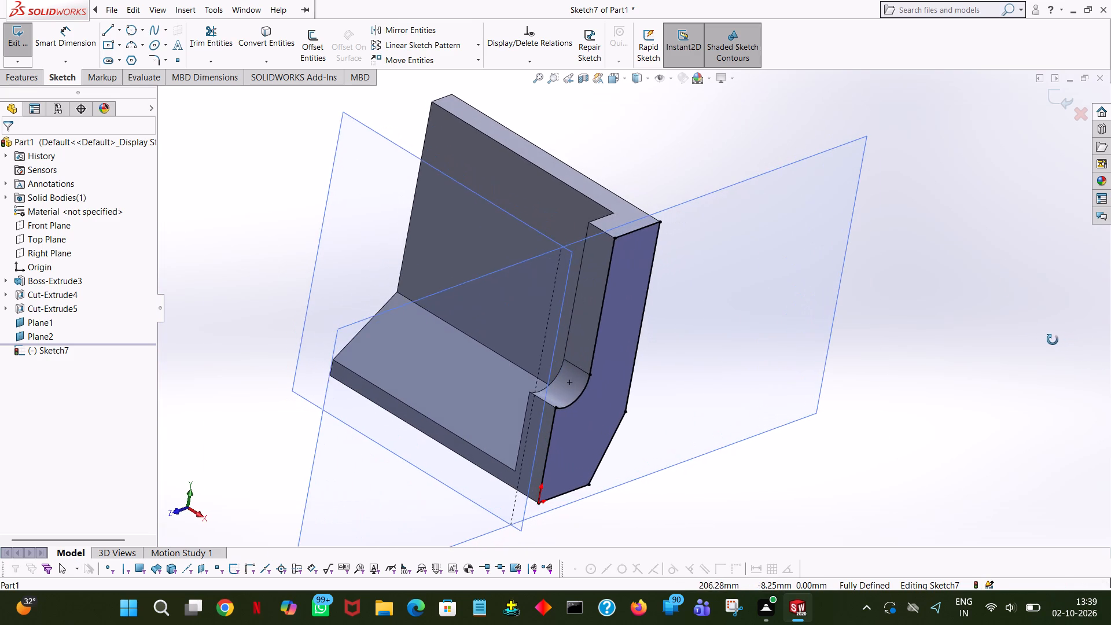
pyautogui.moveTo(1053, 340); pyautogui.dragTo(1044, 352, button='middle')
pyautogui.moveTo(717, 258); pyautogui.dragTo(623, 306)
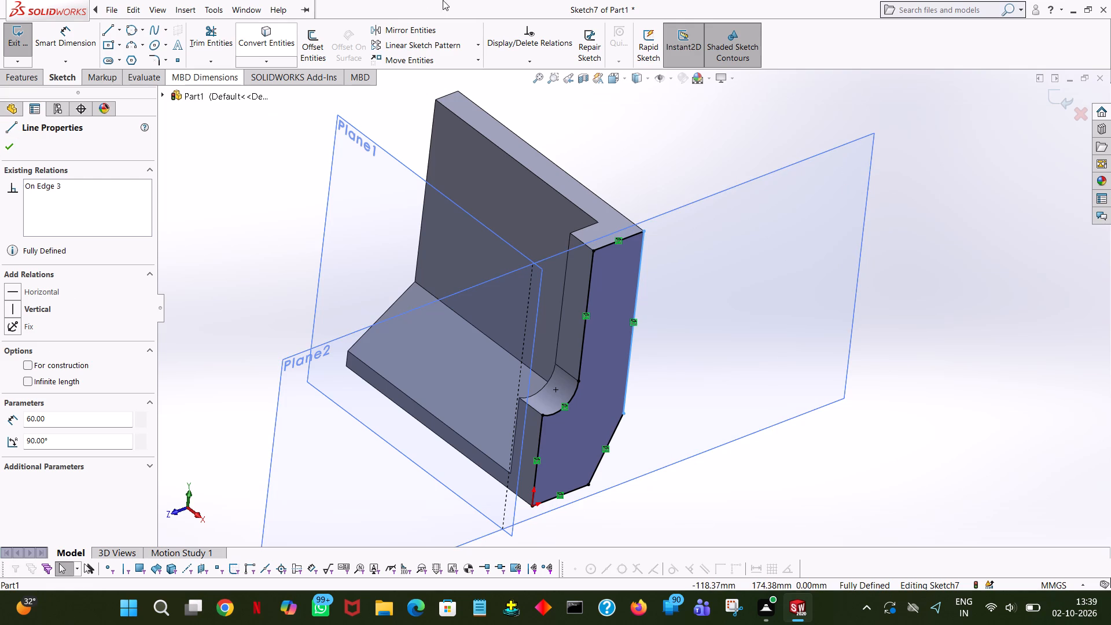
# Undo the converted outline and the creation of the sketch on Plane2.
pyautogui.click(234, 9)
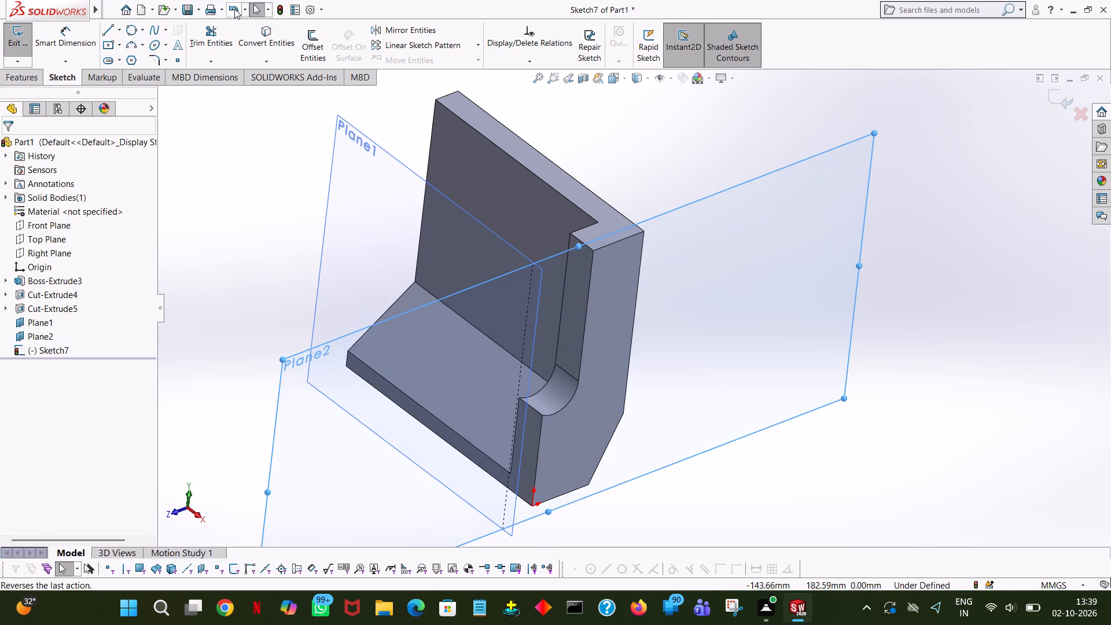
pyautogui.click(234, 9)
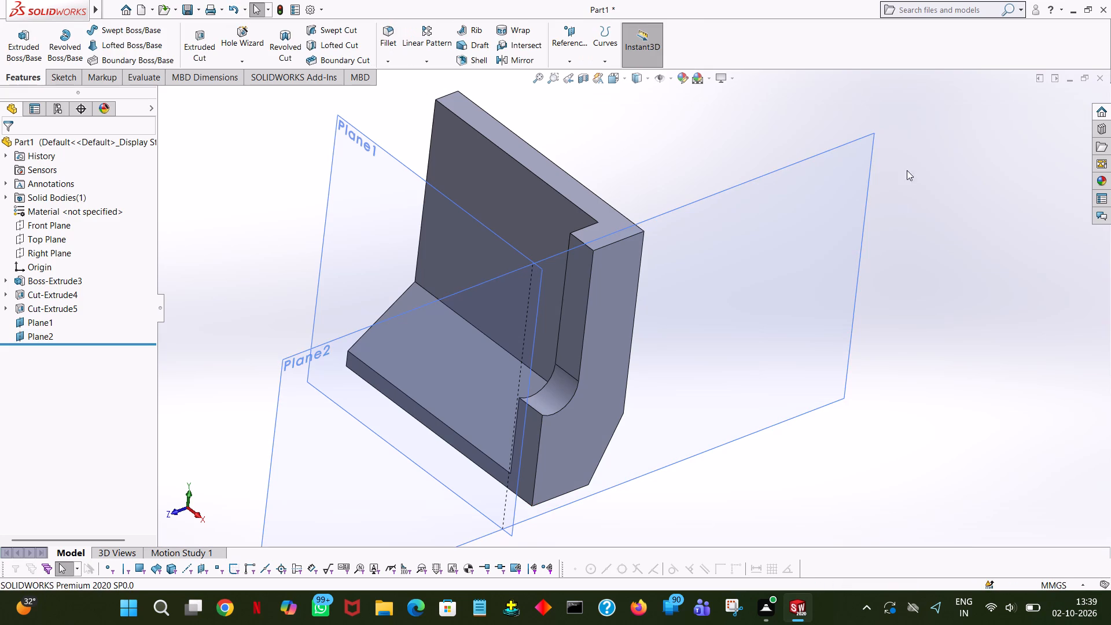
# Shift the displayed extent of Plane2 forward so it lies mostly in front of the body.
pyautogui.moveTo(872, 137); pyautogui.dragTo(715, 245)
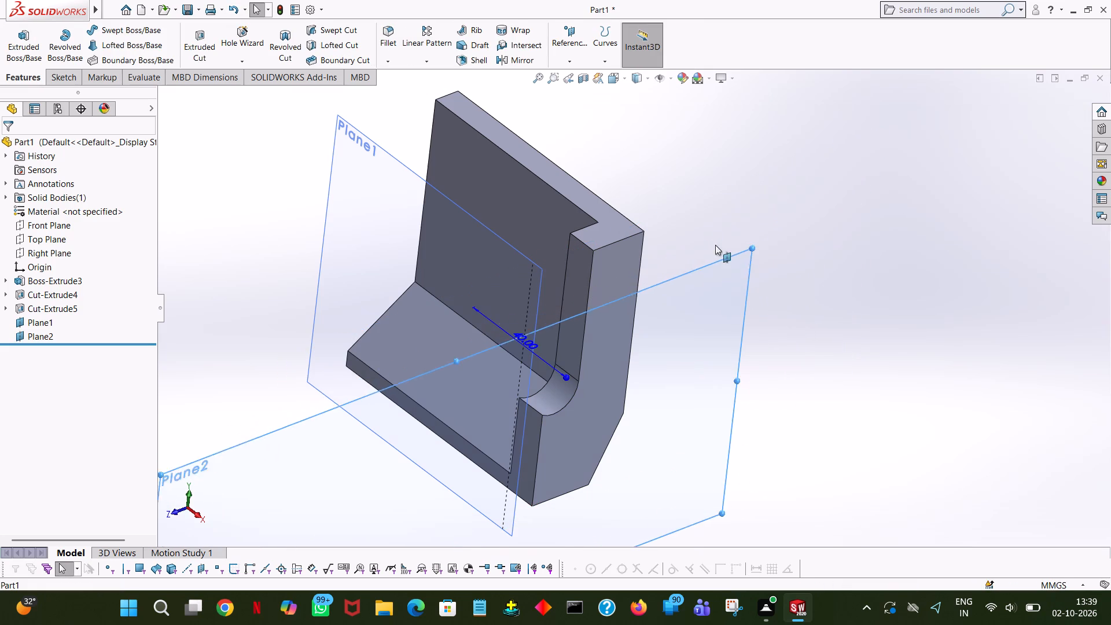
pyautogui.moveTo(715, 245); pyautogui.dragTo(565, 269)
pyautogui.moveTo(719, 308); pyautogui.dragTo(686, 216, button='middle')
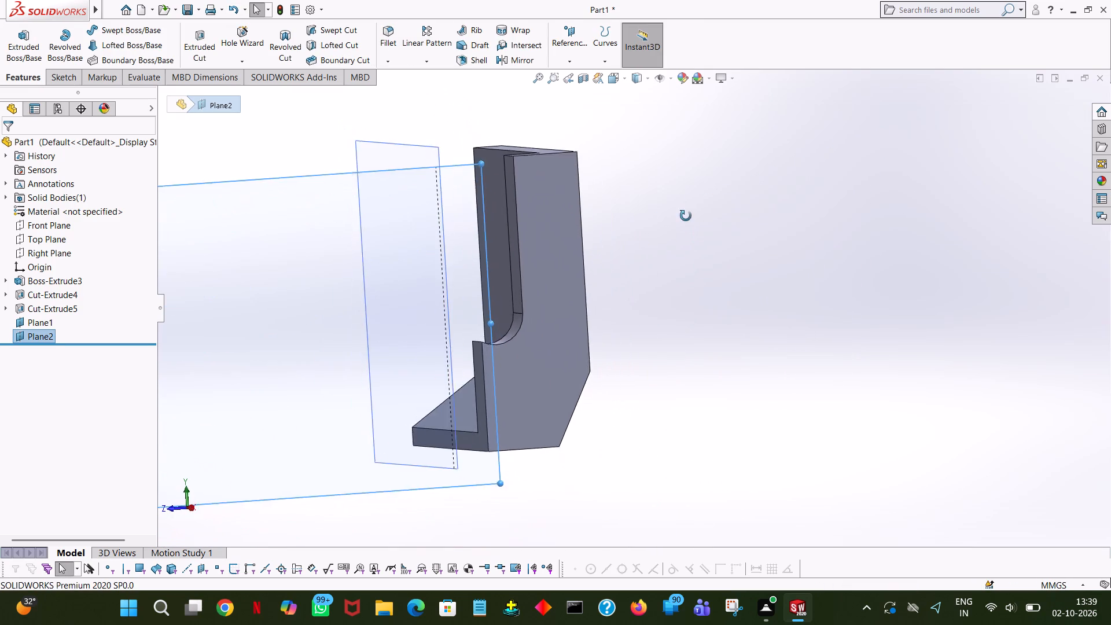
pyautogui.moveTo(686, 216); pyautogui.dragTo(686, 209, button='middle')
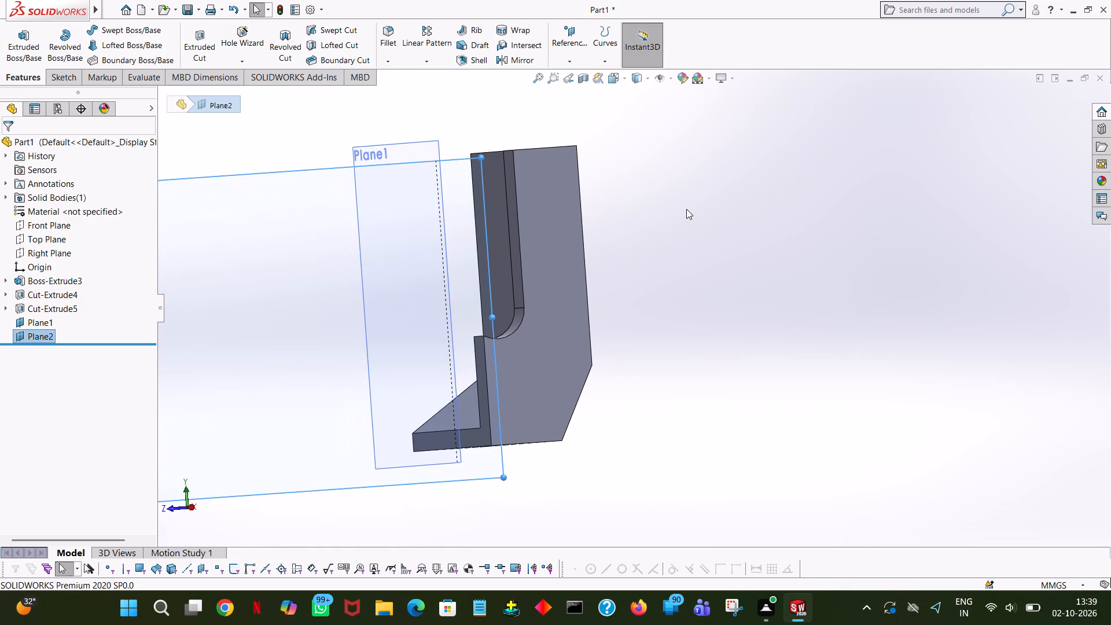
pyautogui.keyDown('ctrl'); pyautogui.scroll(-4, 686, 209); pyautogui.keyUp('ctrl')
pyautogui.keyDown('ctrl'); pyautogui.scroll(6, 686, 209); pyautogui.keyUp('ctrl')
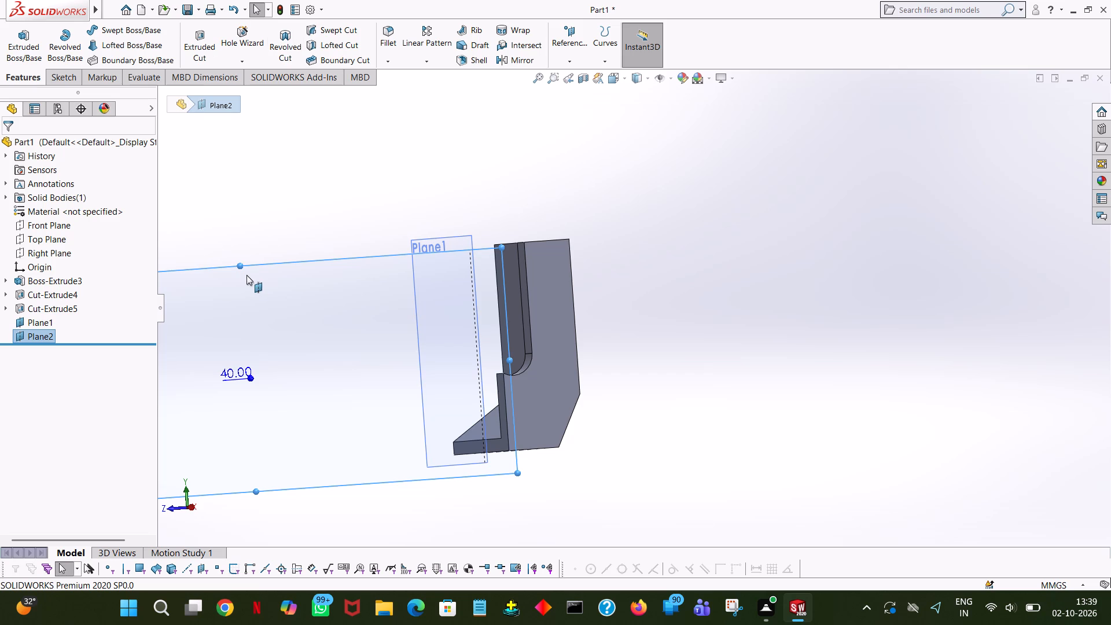
# Hide the reference planes Plane2 and Plane1.
pyautogui.click(18, 336)
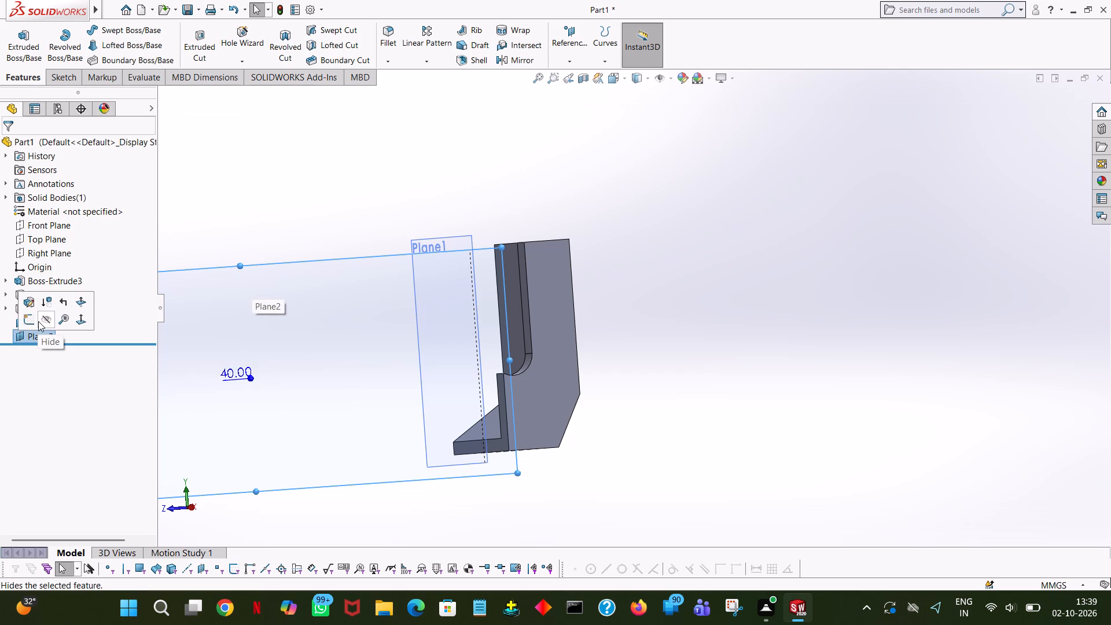
pyautogui.click(38, 321)
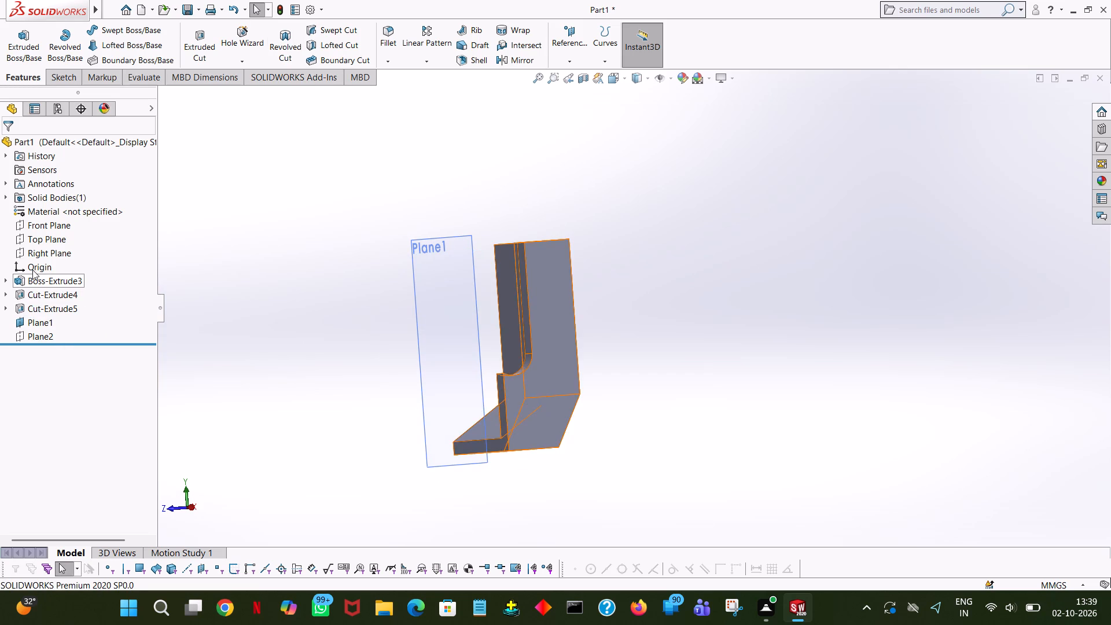
pyautogui.click(38, 323)
pyautogui.click(65, 302)
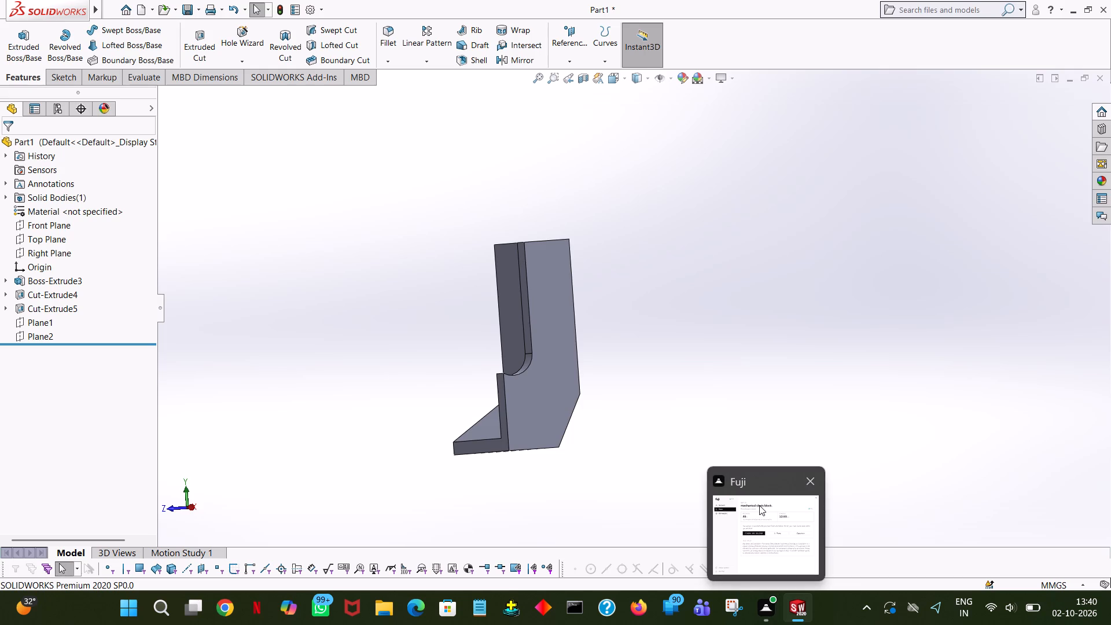
# Start an Extruded Boss sketch on the body's notched side face and view it square-on.
pyautogui.moveTo(617, 368); pyautogui.dragTo(598, 377, button='middle')
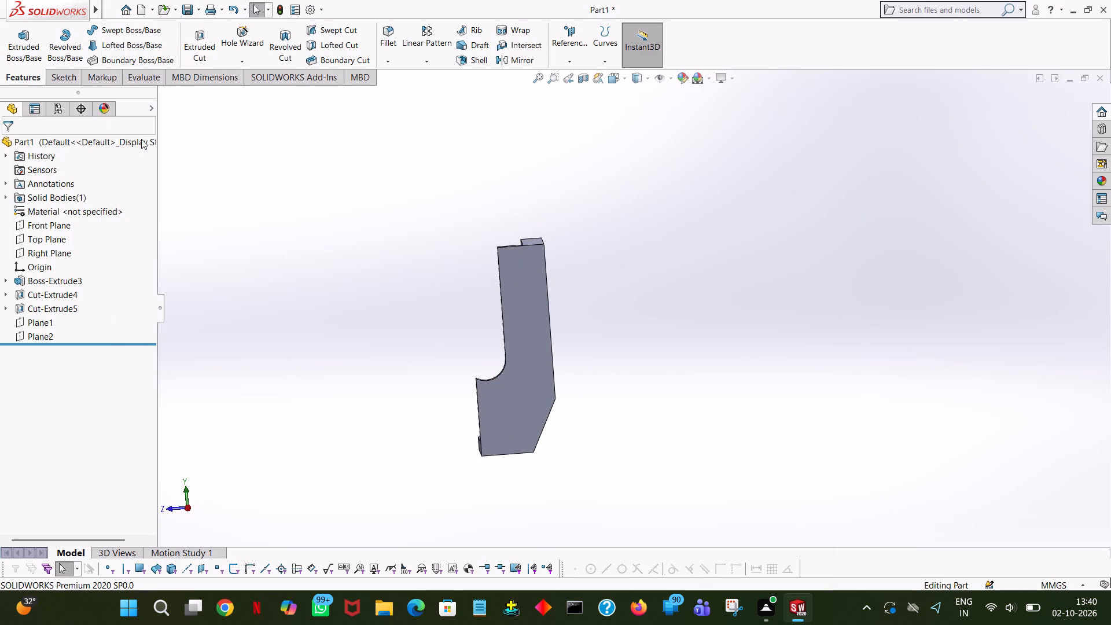
pyautogui.click(19, 38)
pyautogui.click(515, 396)
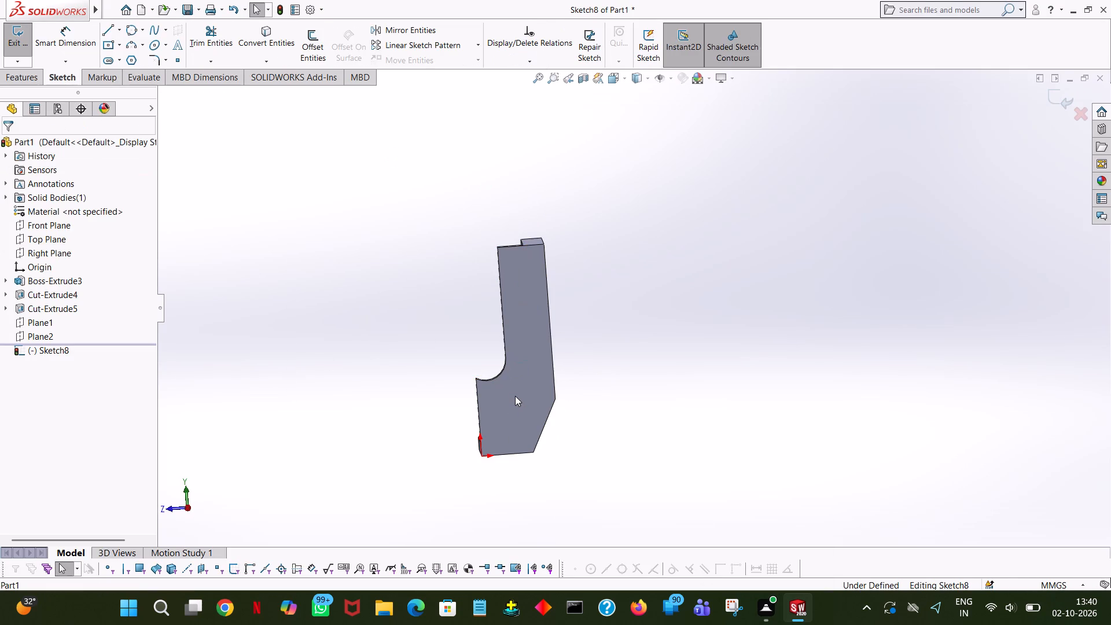
pyautogui.press('space')
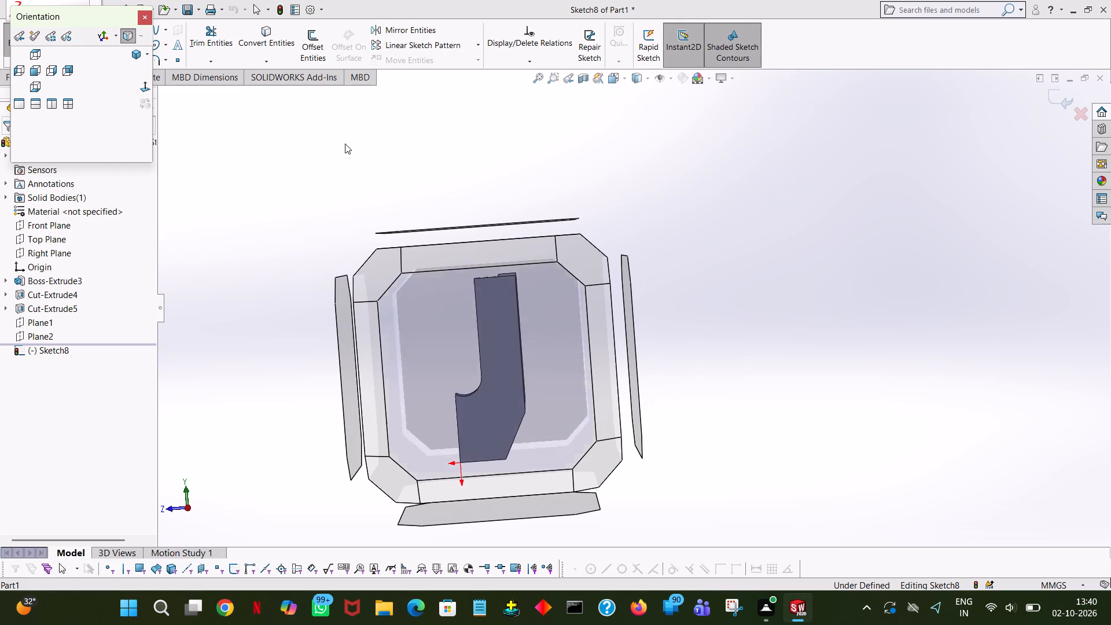
pyautogui.click(144, 86)
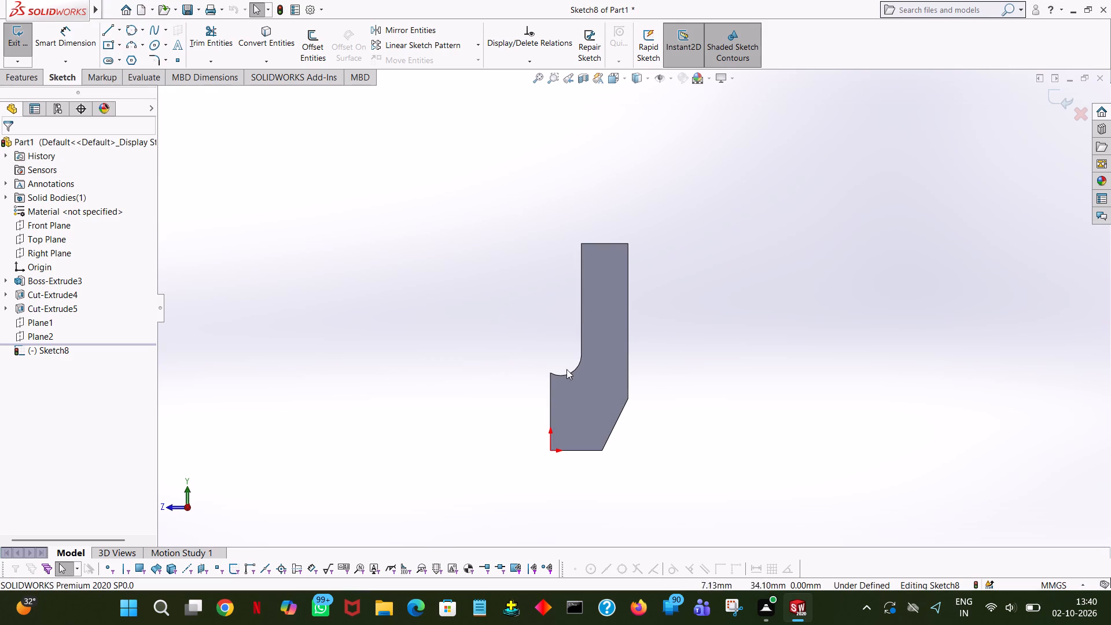
# Draw a 20 mm horizontal line from the origin at the profile's bottom corner, extending away from the body.
pyautogui.click(111, 32)
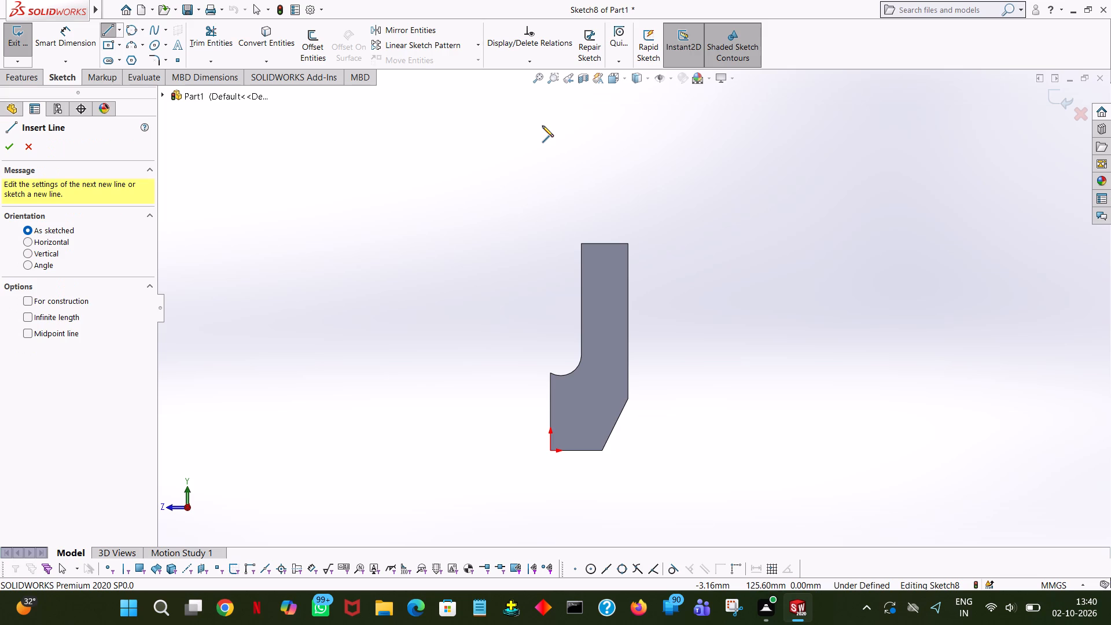
pyautogui.click(550, 448)
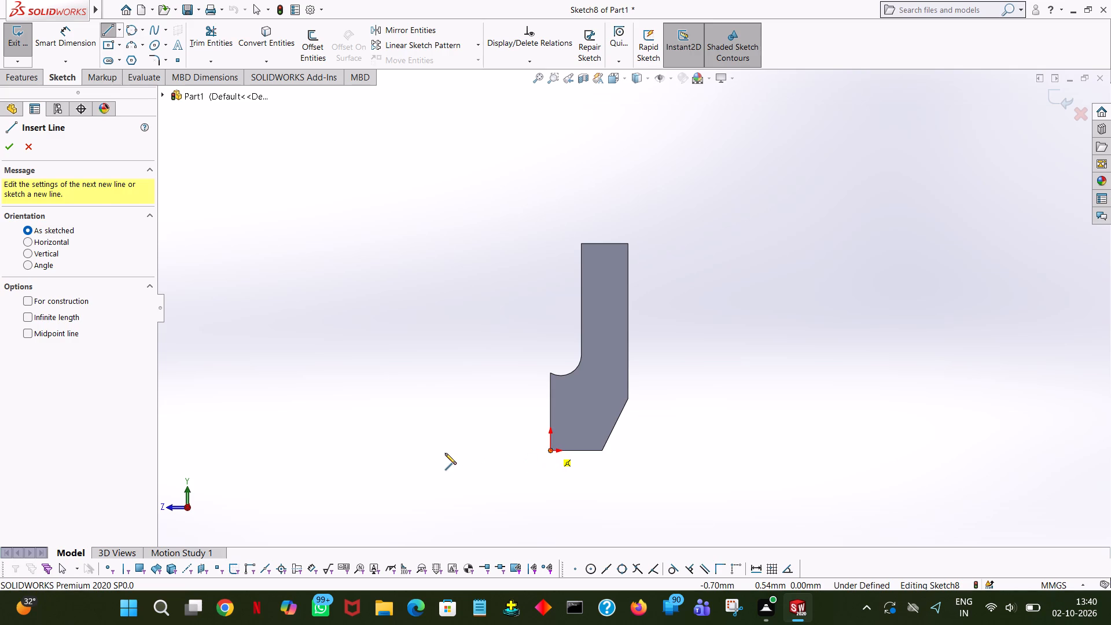
pyautogui.click(445, 453)
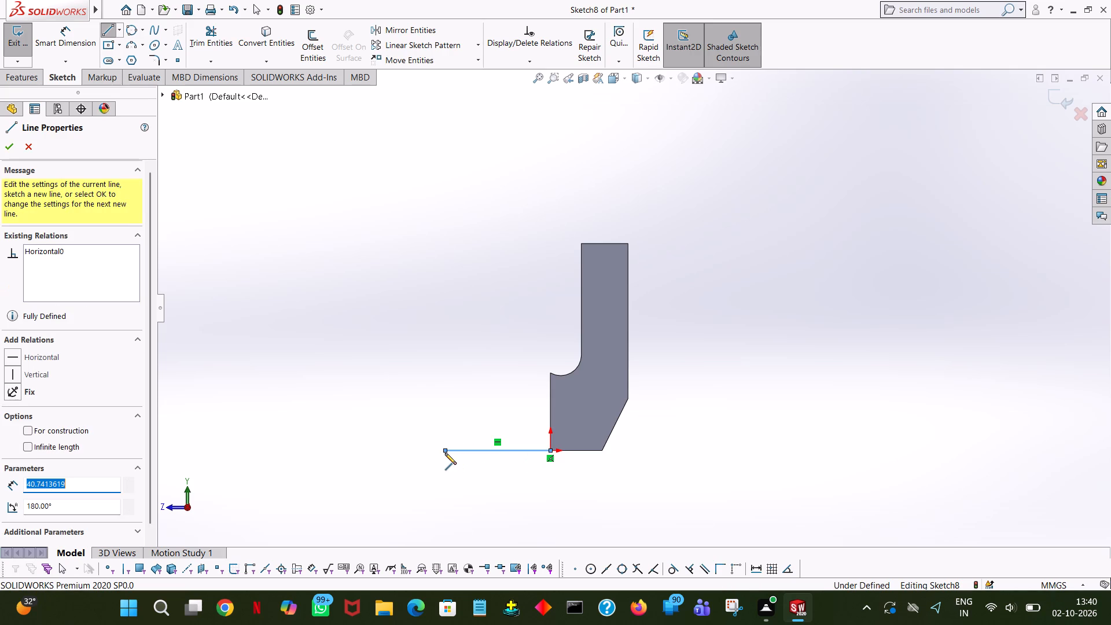
pyautogui.write('20')
pyautogui.press('Return')
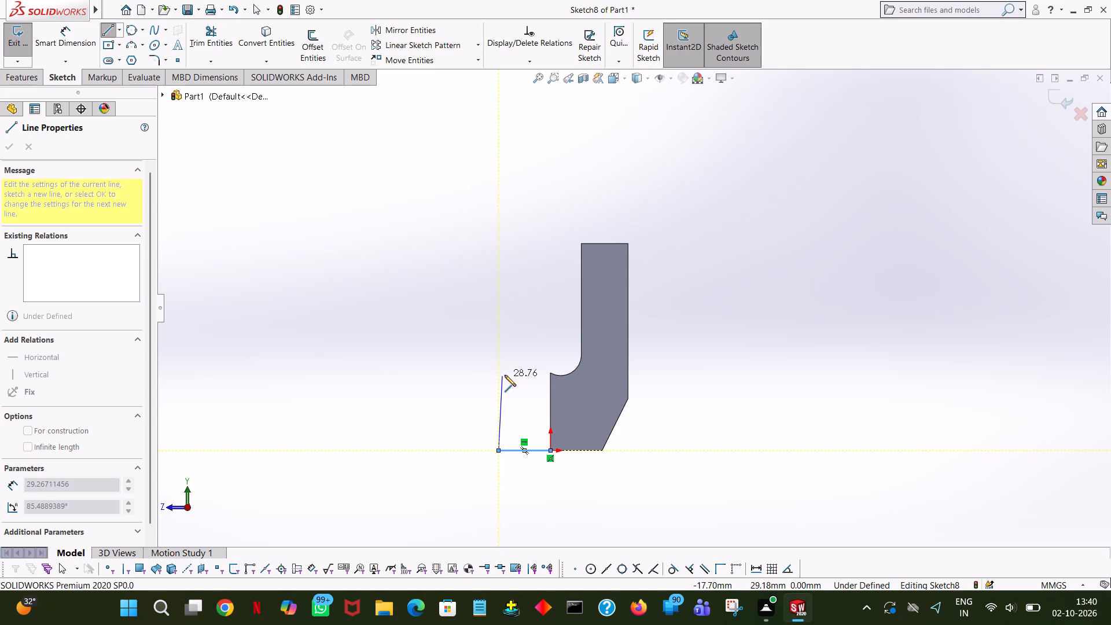
pyautogui.rightClick(389, 404)
pyautogui.click(402, 411)
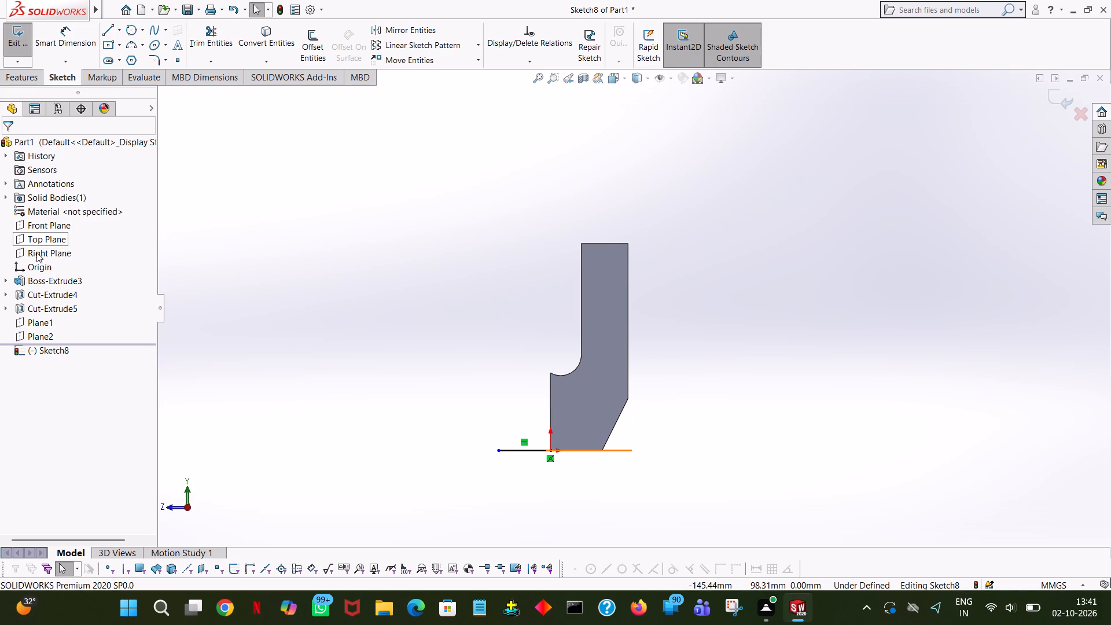
# Narrow the displayed extent of the Right Plane so its near edge stops short of the body.
pyautogui.click(36, 252)
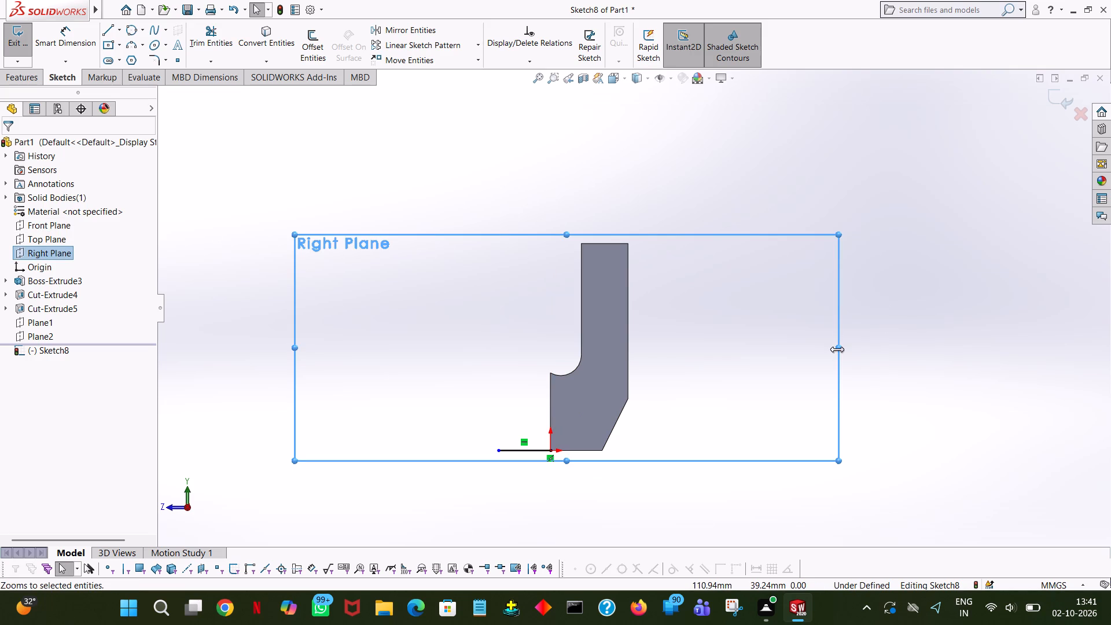
pyautogui.moveTo(833, 350); pyautogui.dragTo(491, 355)
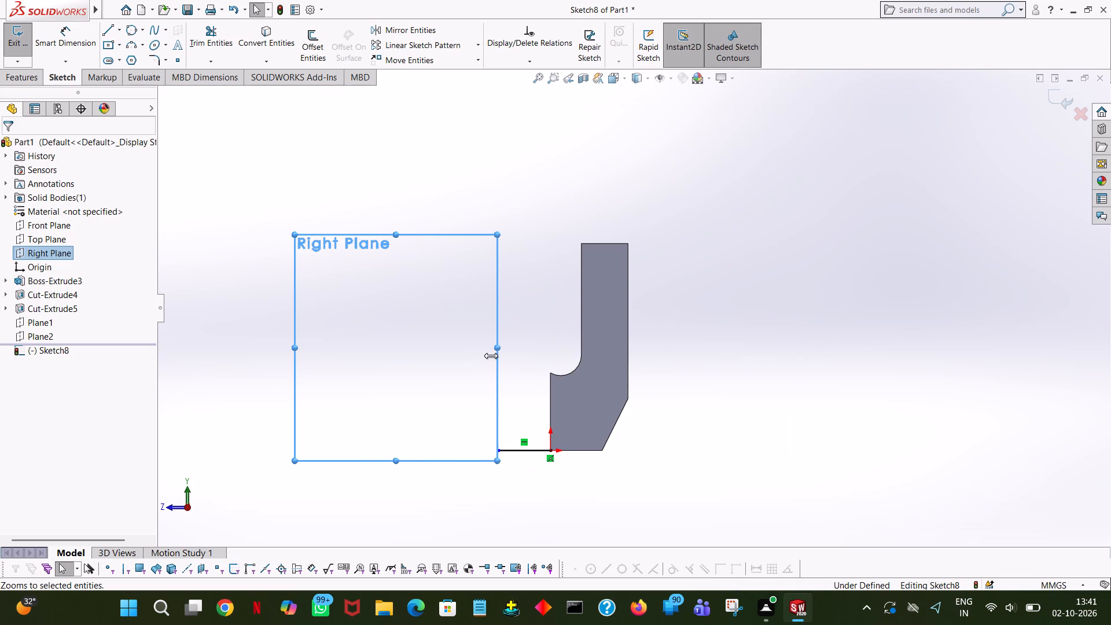
pyautogui.moveTo(491, 355); pyautogui.dragTo(494, 356)
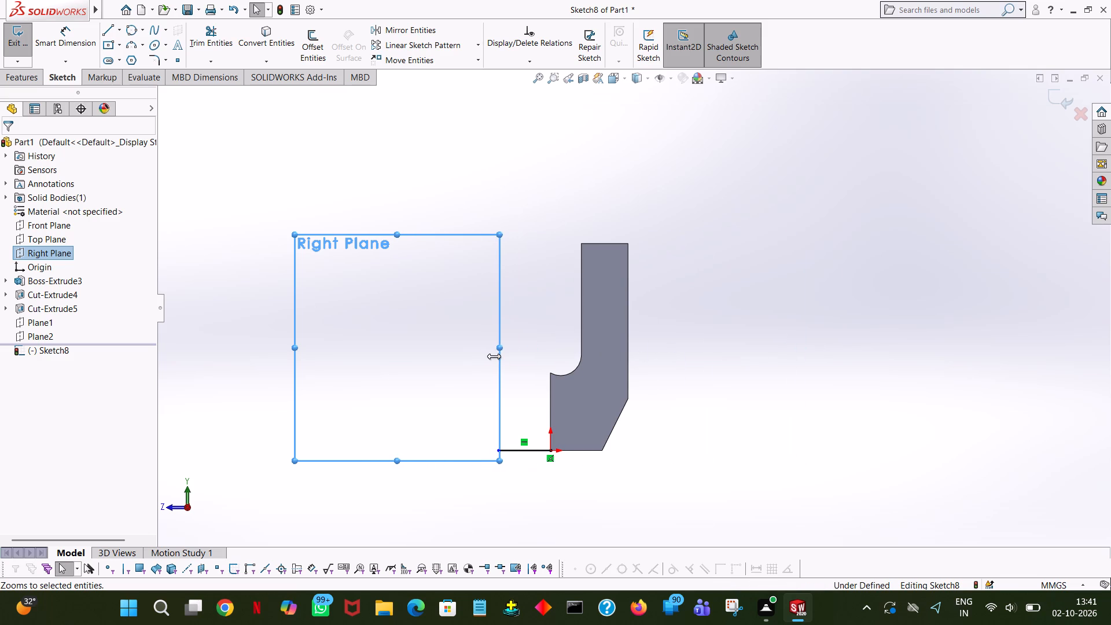
pyautogui.moveTo(494, 356); pyautogui.dragTo(509, 361)
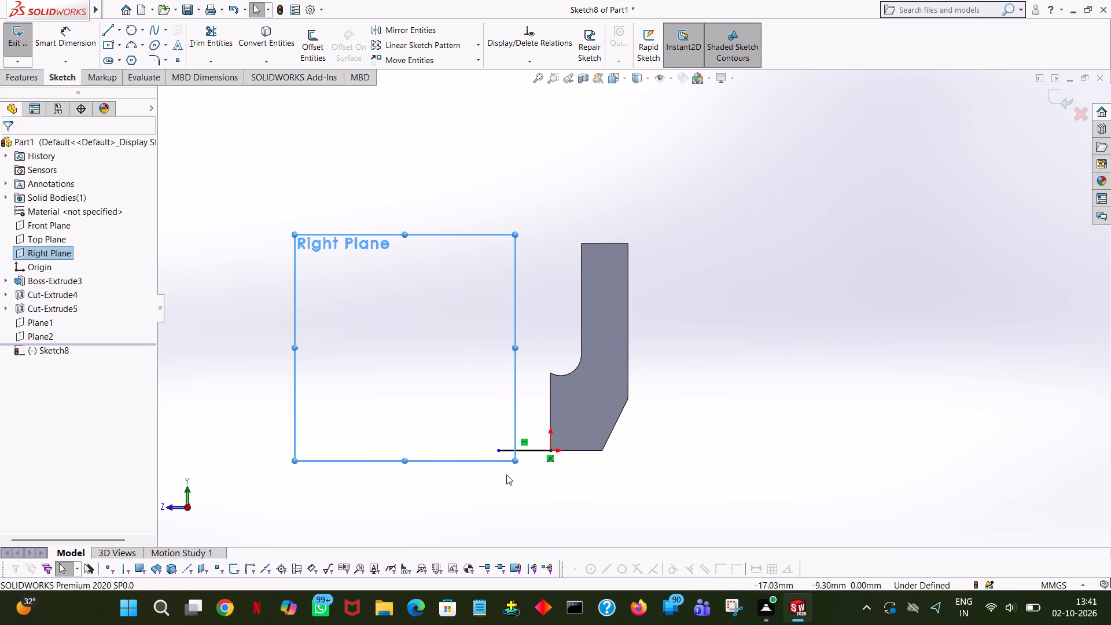
# Check the coordinates of the free endpoint of the 20 mm line.
pyautogui.click(497, 450)
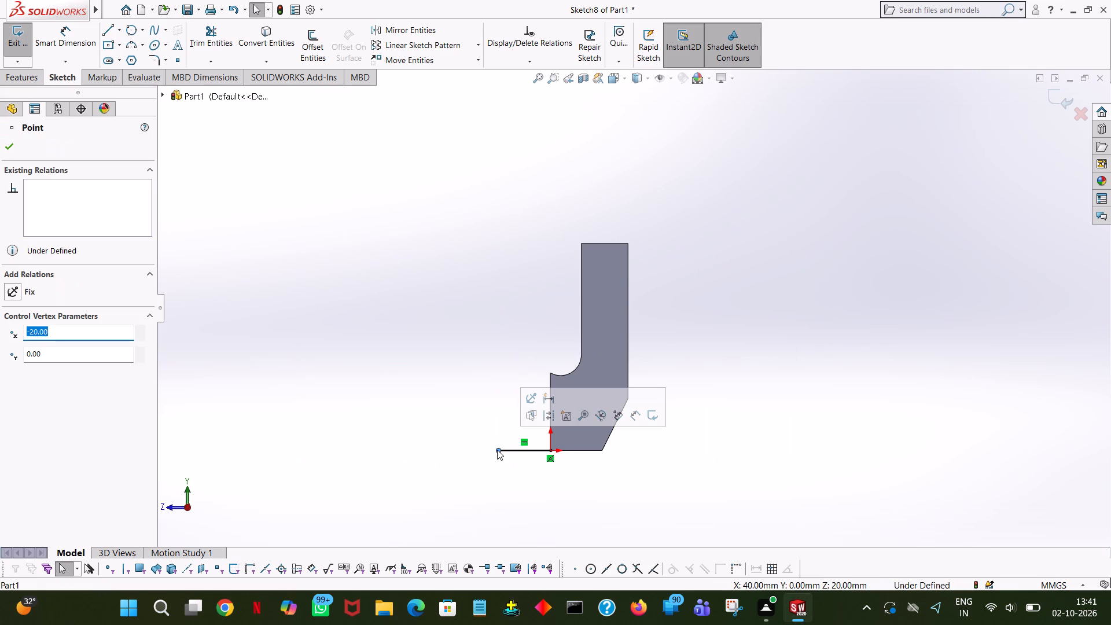
pyautogui.click(15, 149)
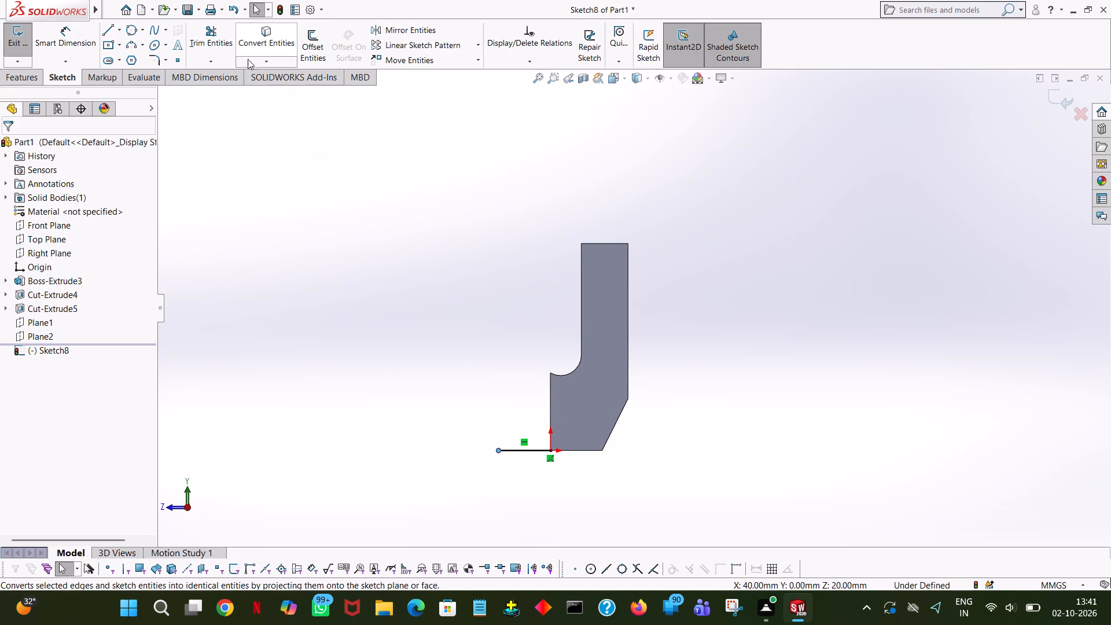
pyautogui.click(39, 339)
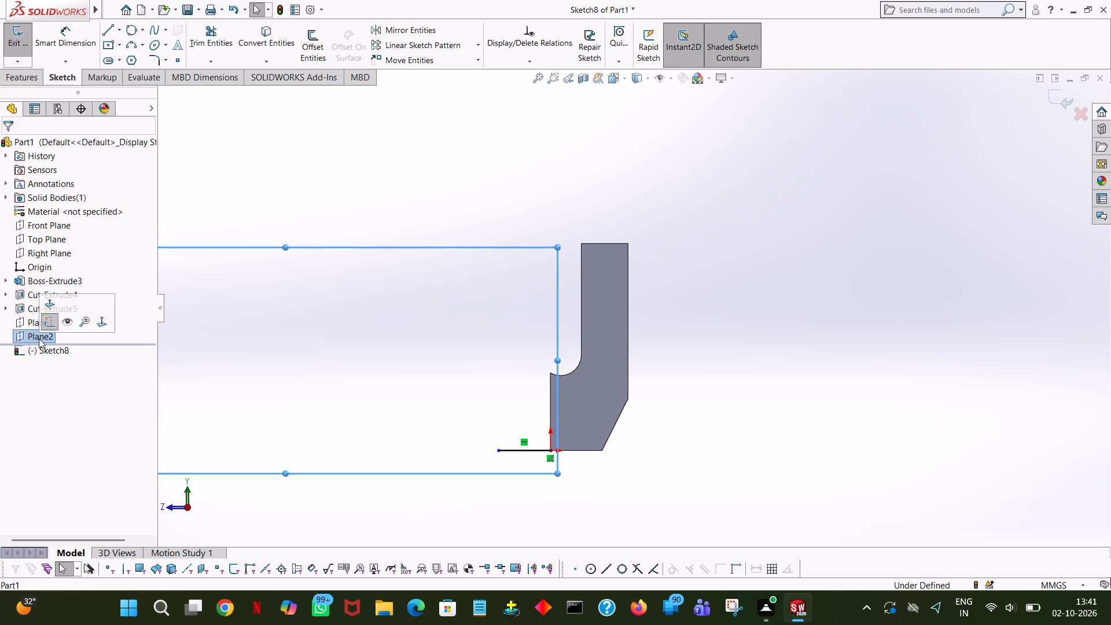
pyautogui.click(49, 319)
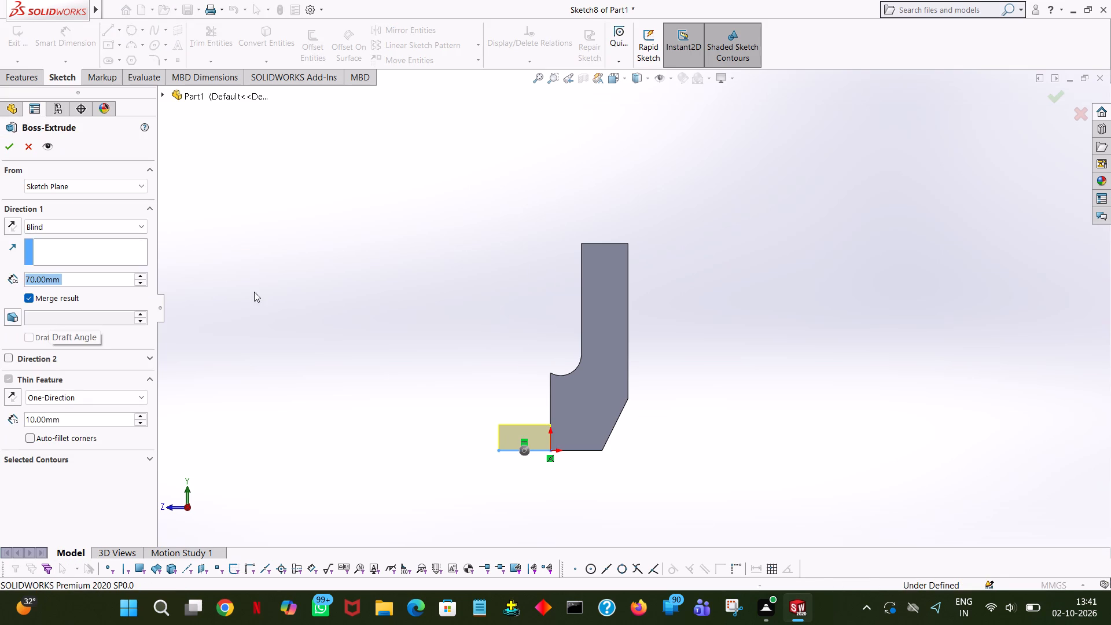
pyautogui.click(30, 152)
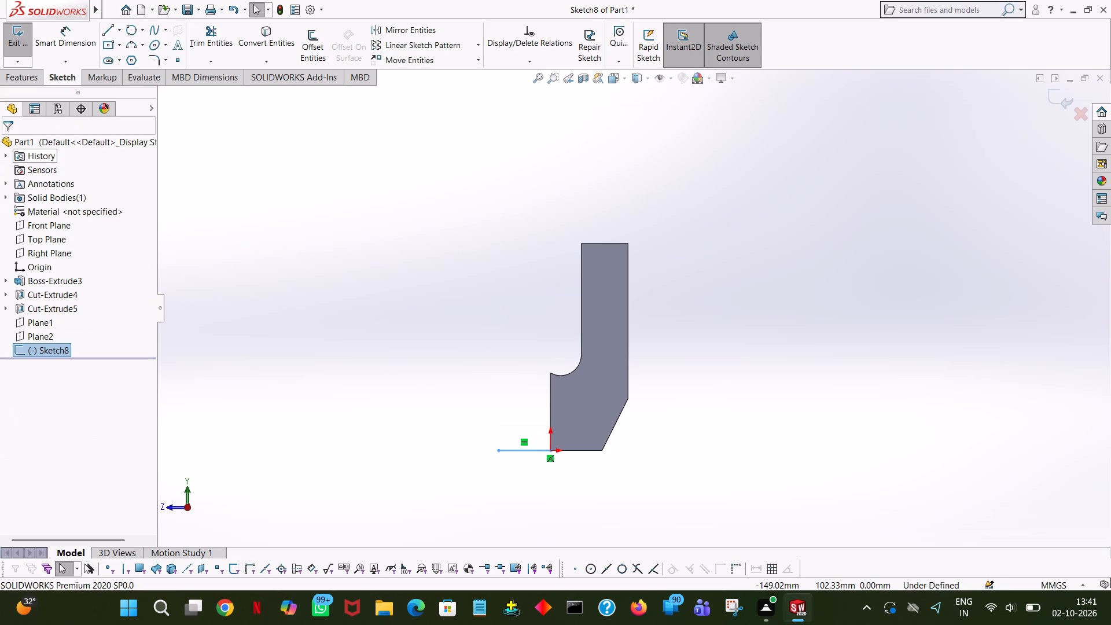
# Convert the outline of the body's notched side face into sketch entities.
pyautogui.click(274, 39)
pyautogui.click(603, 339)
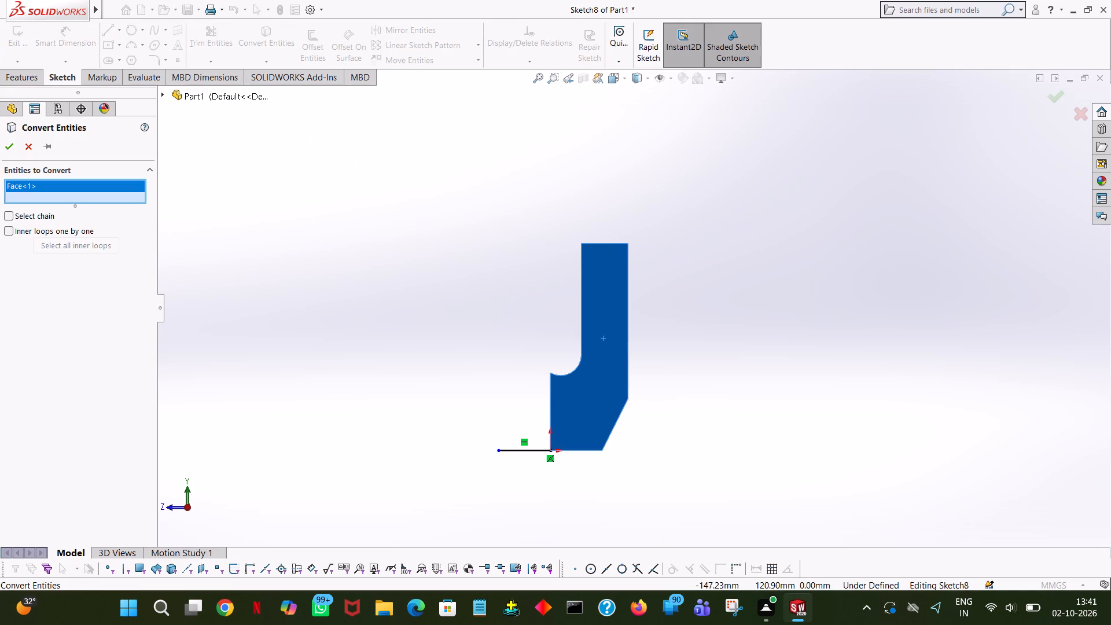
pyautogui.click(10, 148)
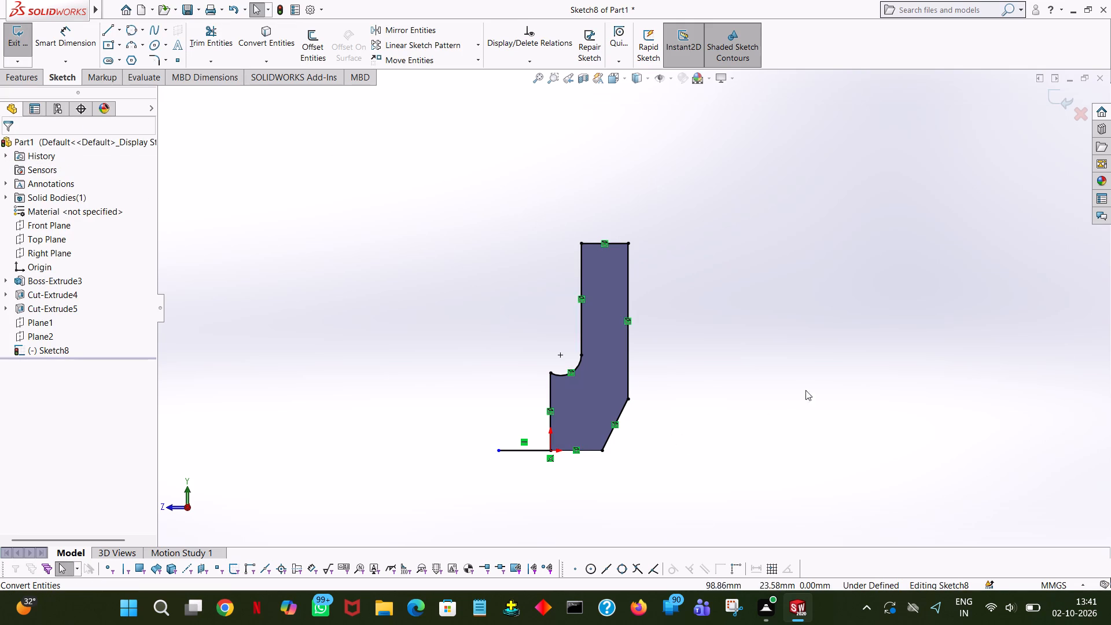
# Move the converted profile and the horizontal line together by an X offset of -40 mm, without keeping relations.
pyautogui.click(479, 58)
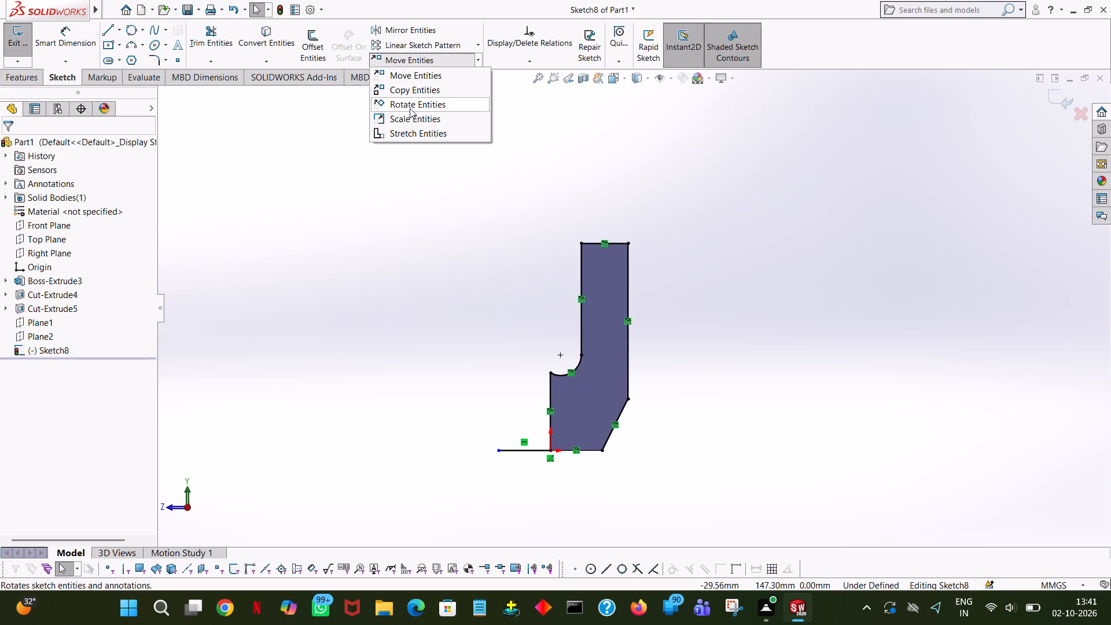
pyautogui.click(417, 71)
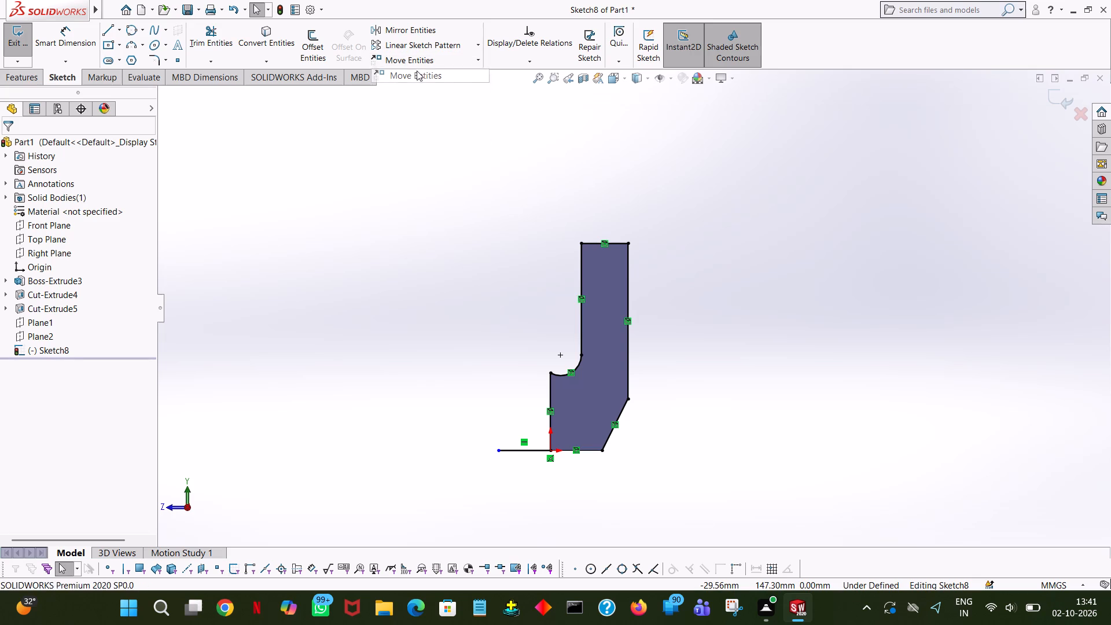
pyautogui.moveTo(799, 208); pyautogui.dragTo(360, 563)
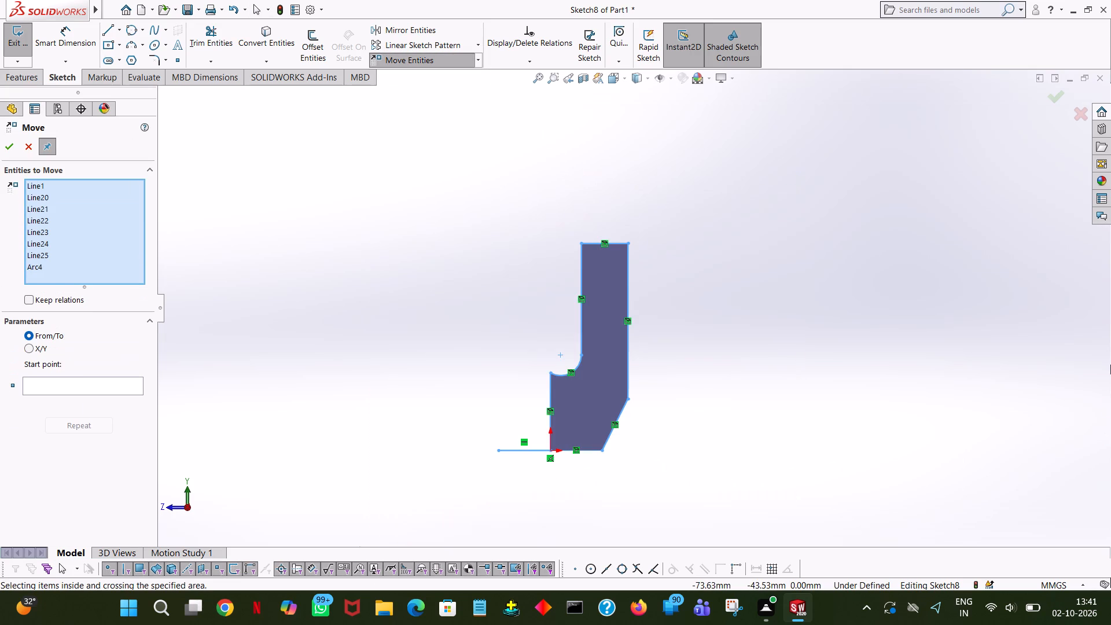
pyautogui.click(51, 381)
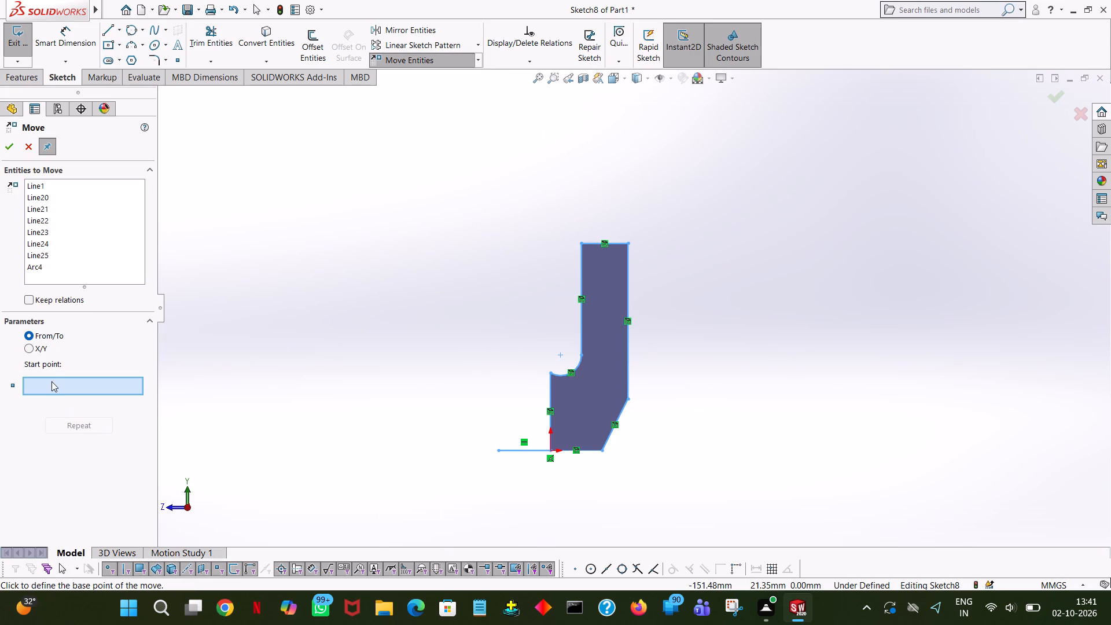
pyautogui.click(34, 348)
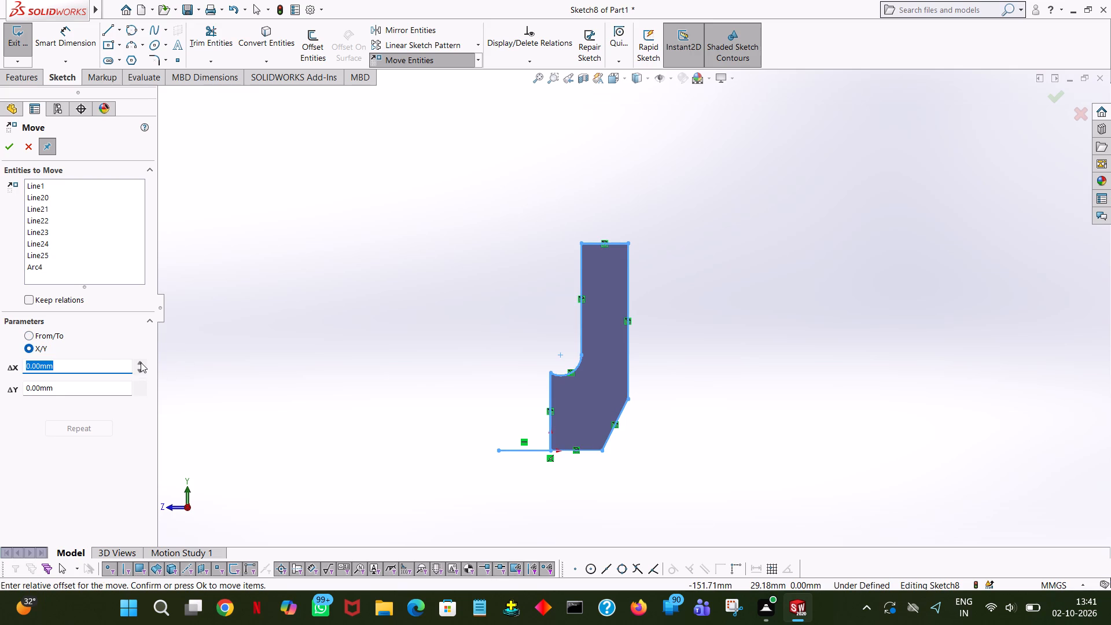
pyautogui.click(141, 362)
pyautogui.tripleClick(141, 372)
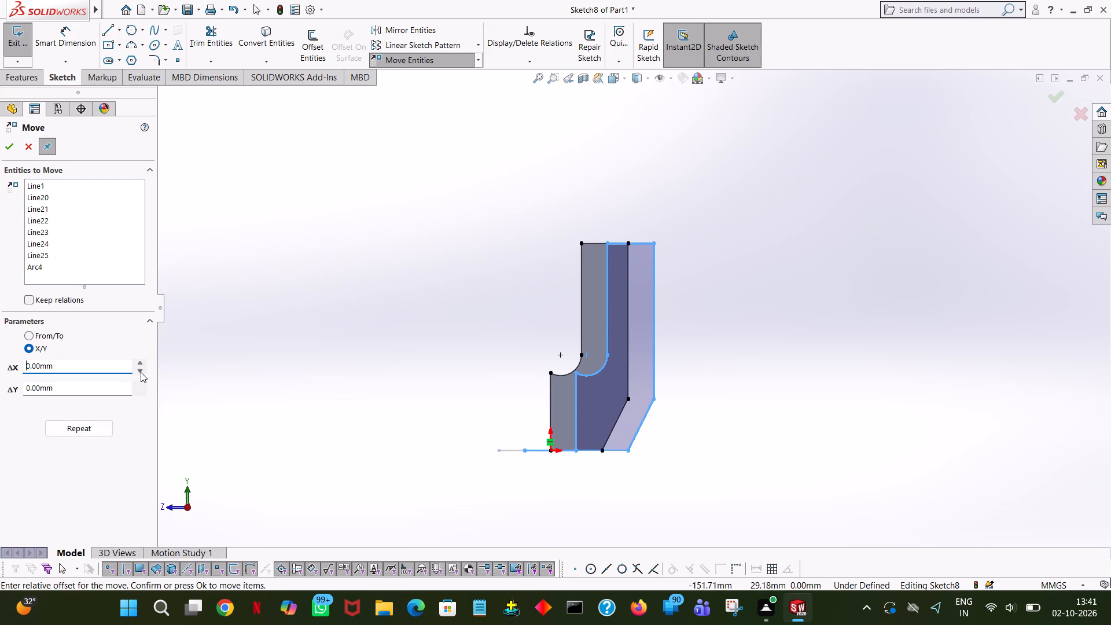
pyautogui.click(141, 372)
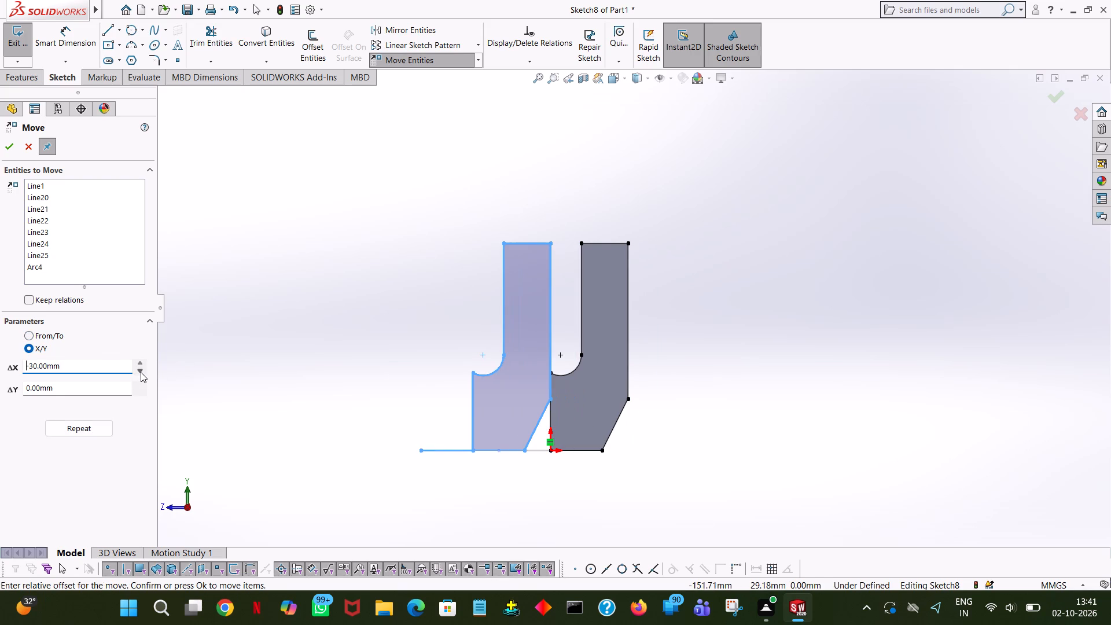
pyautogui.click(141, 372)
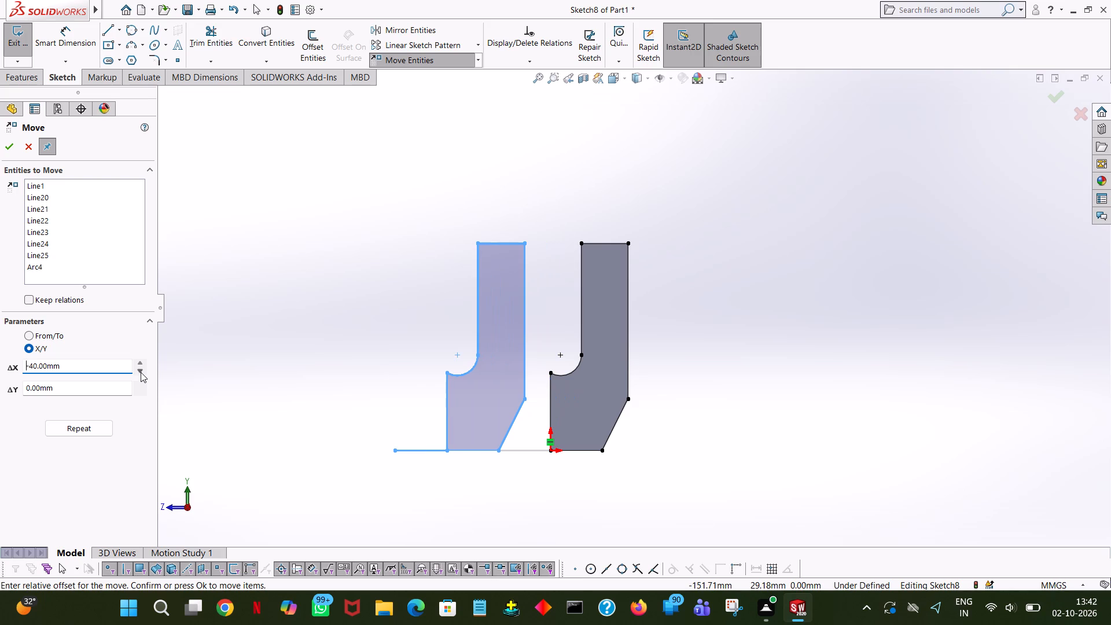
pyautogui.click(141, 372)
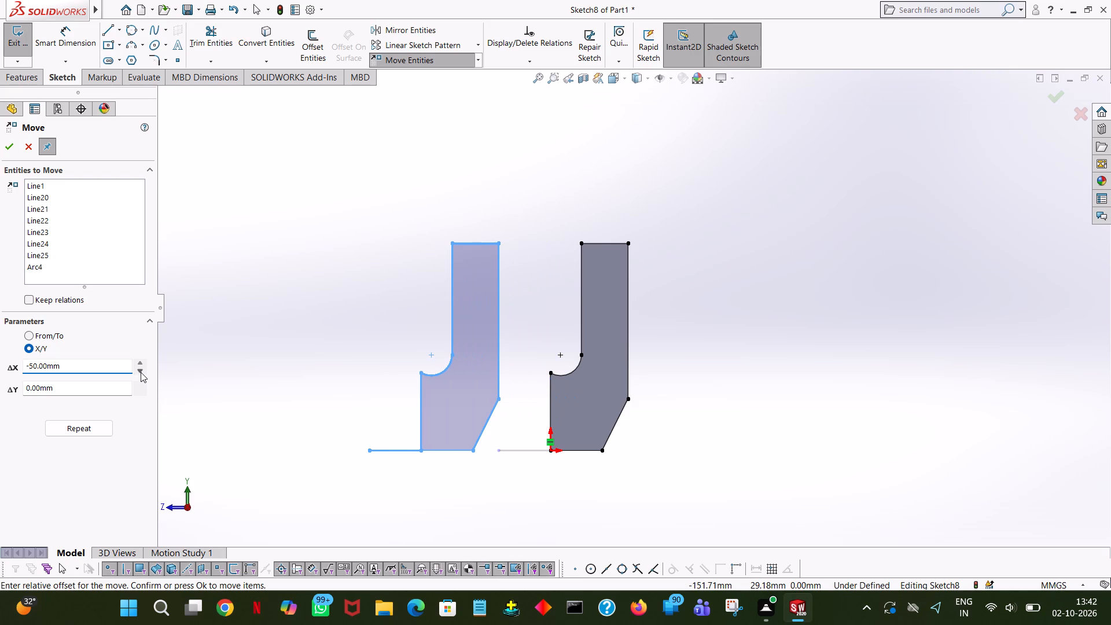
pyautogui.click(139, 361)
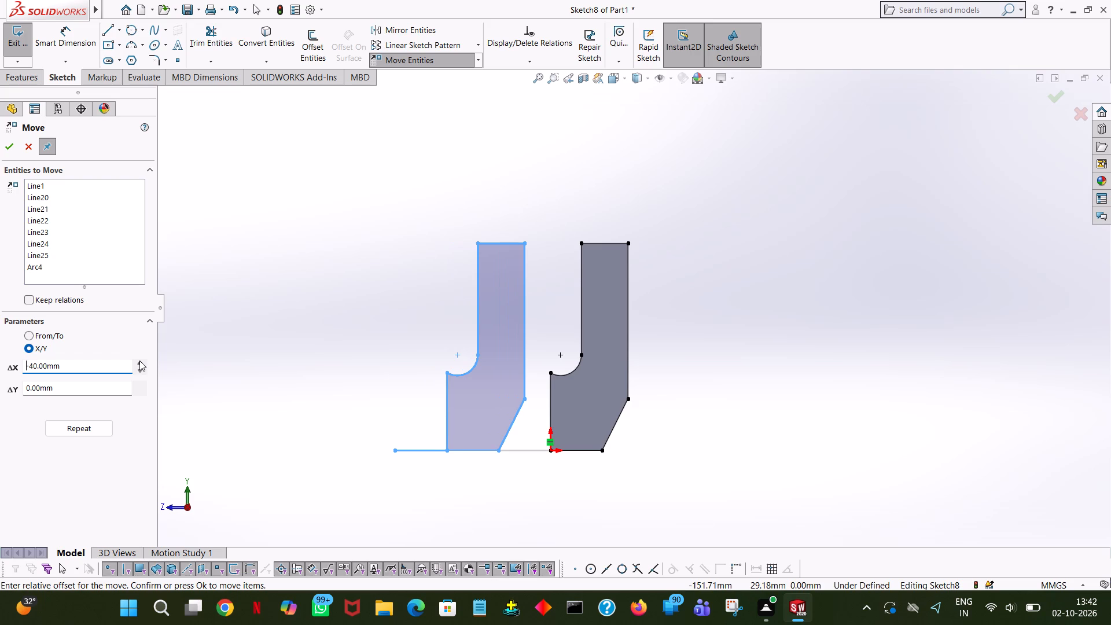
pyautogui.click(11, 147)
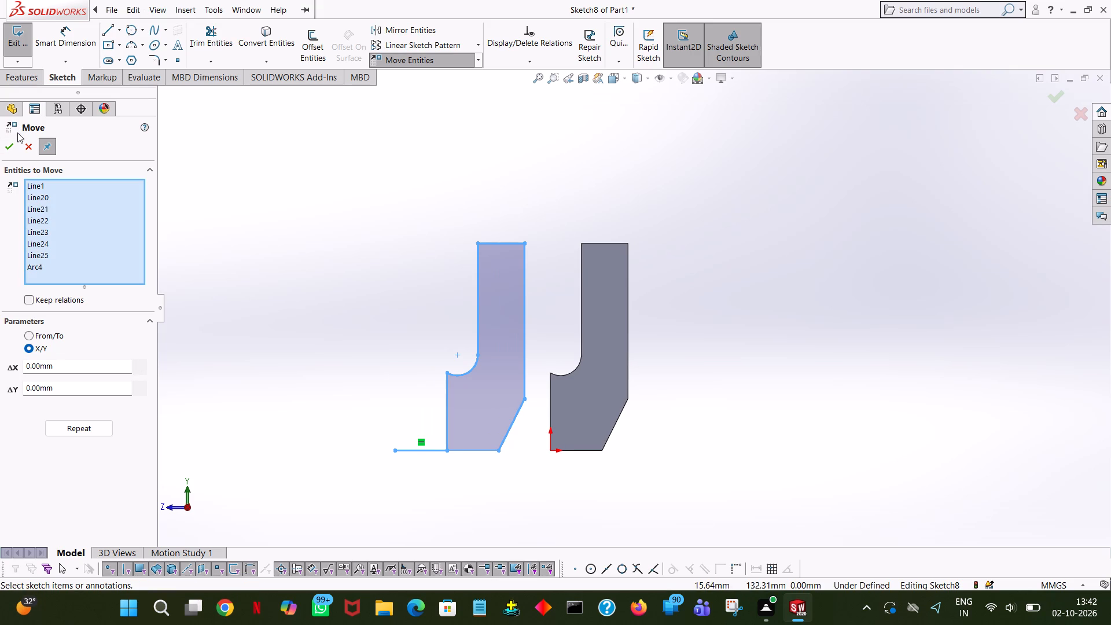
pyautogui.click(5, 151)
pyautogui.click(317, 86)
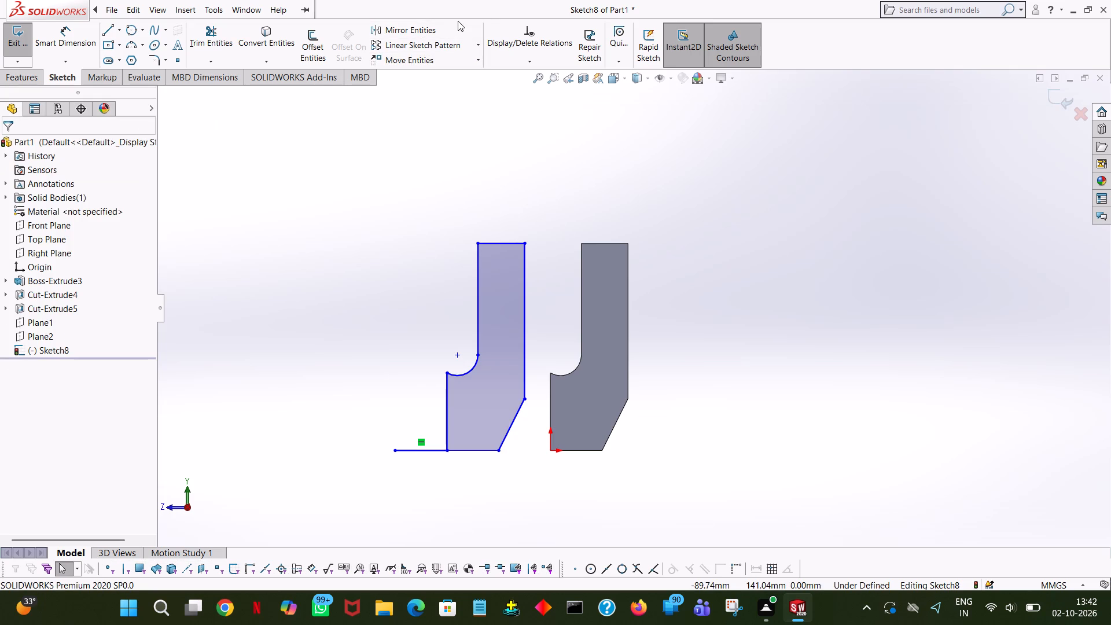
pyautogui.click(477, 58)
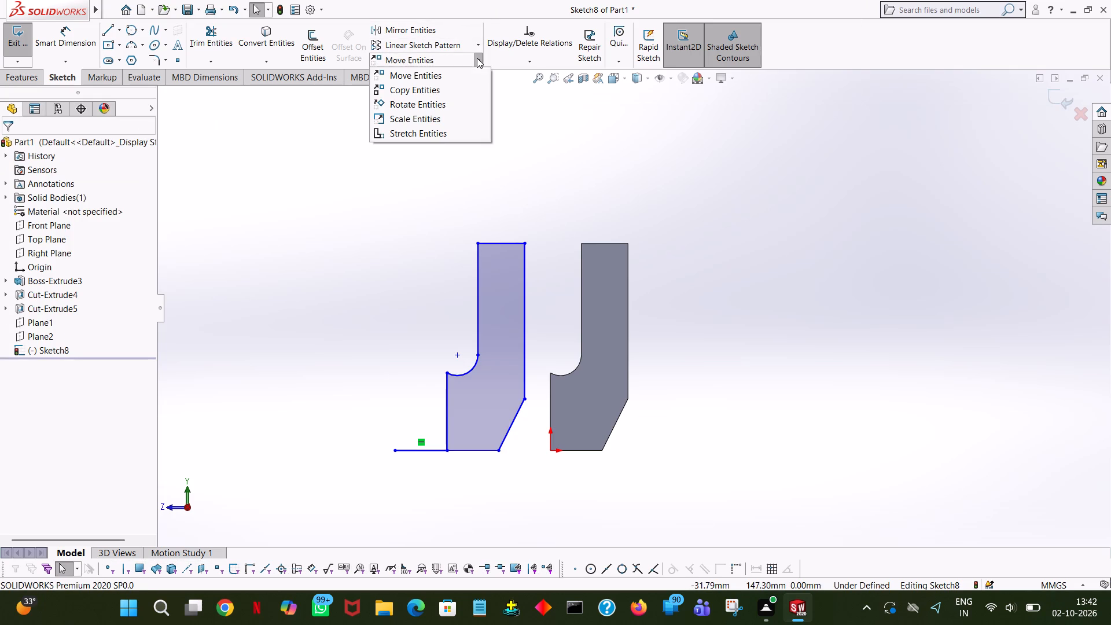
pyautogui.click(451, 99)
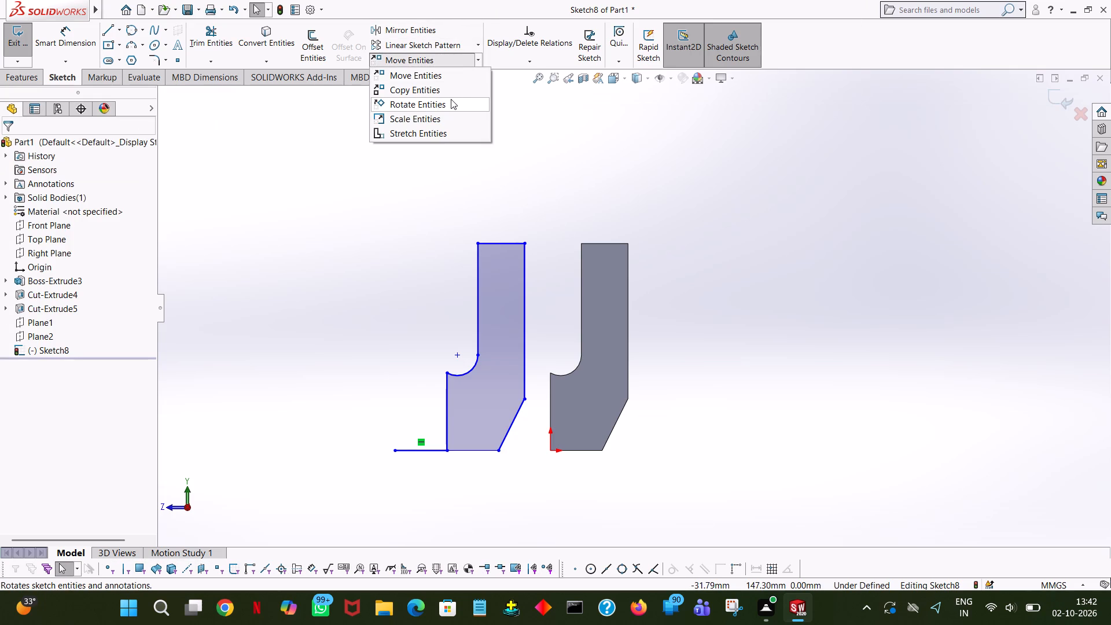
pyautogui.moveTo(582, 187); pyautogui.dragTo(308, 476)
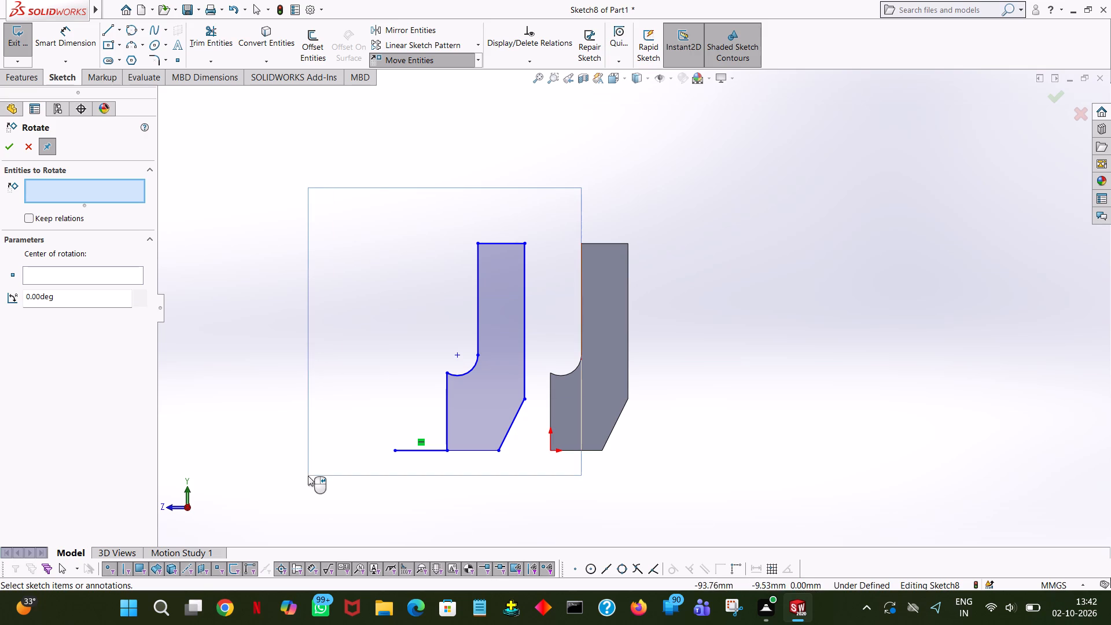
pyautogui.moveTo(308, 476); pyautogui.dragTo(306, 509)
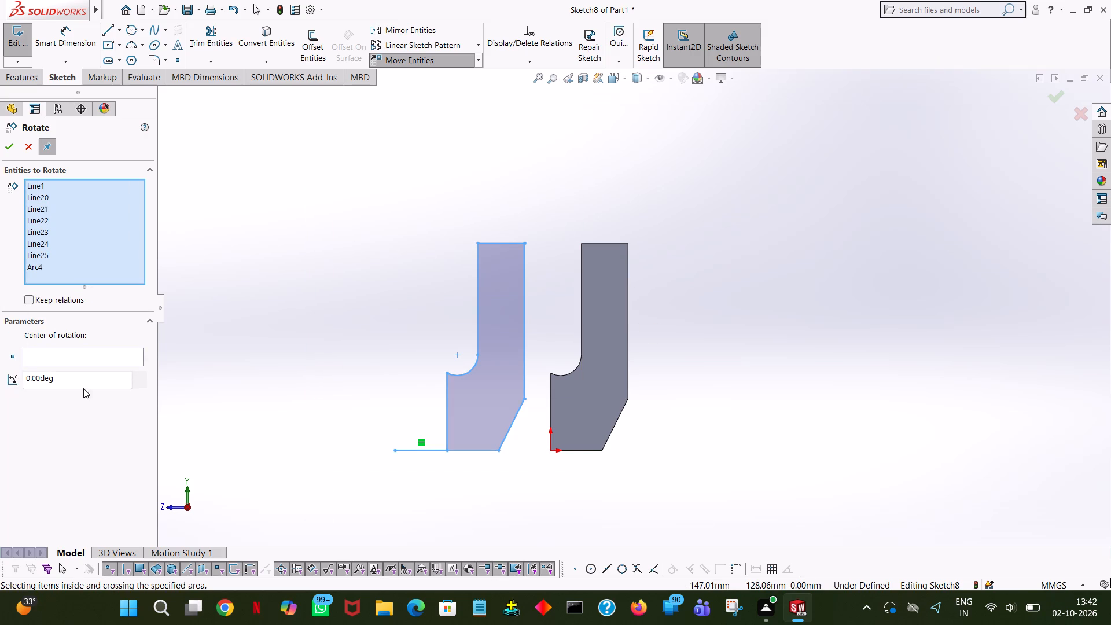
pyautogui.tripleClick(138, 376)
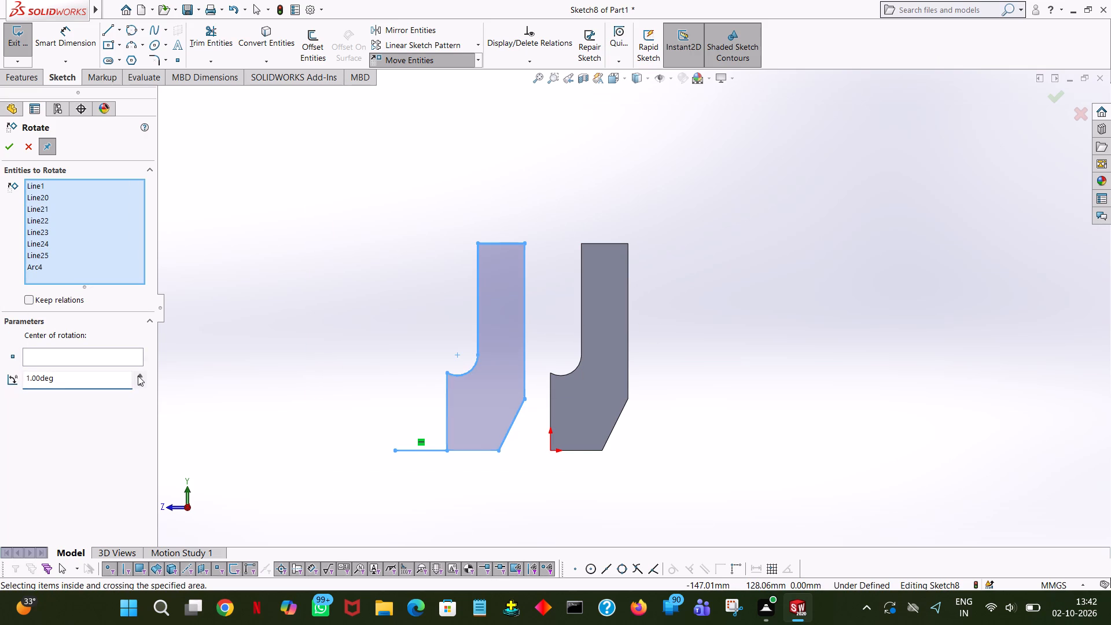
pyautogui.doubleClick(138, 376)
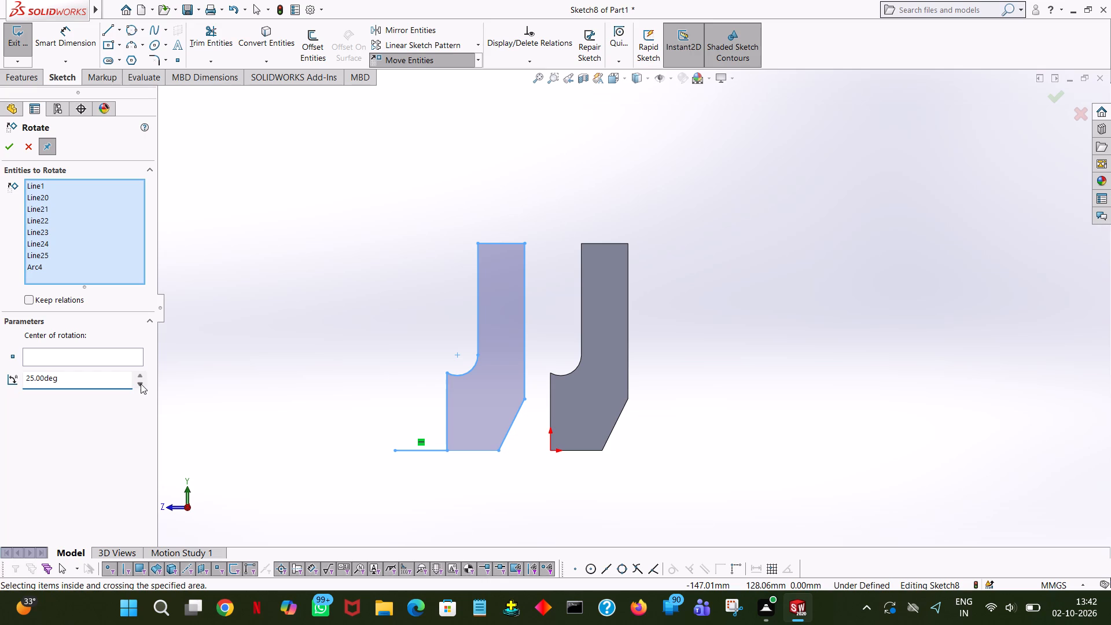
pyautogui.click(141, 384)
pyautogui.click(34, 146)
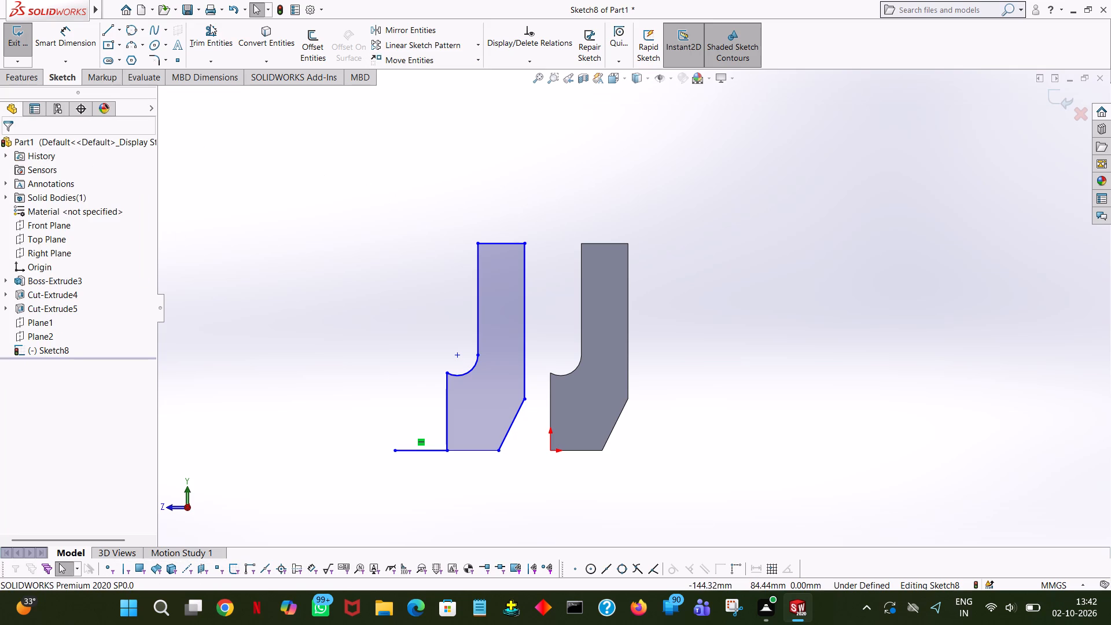
# Trim away every entity of the moved profile and the horizontal line, and exit the empty sketch.
pyautogui.click(212, 25)
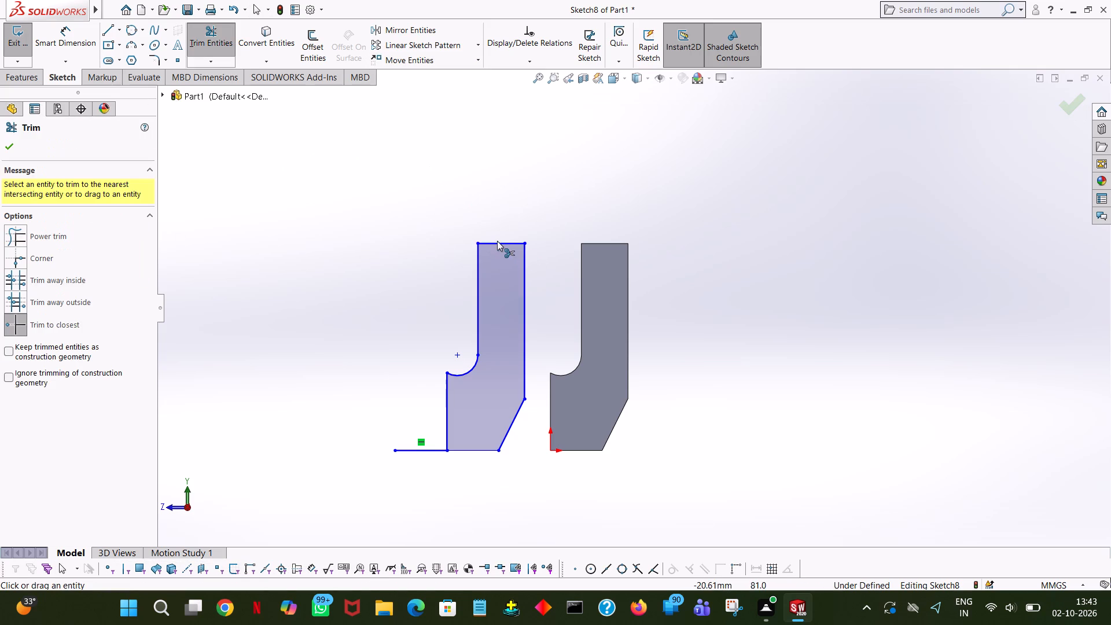
pyautogui.click(497, 241)
pyautogui.click(480, 256)
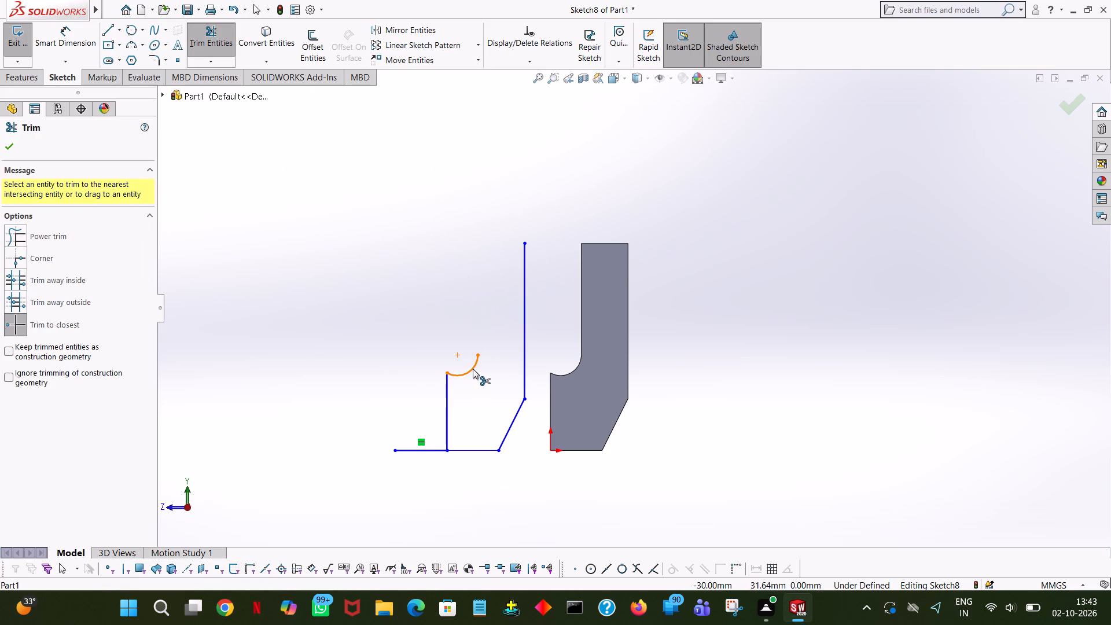
pyautogui.click(473, 369)
pyautogui.click(448, 388)
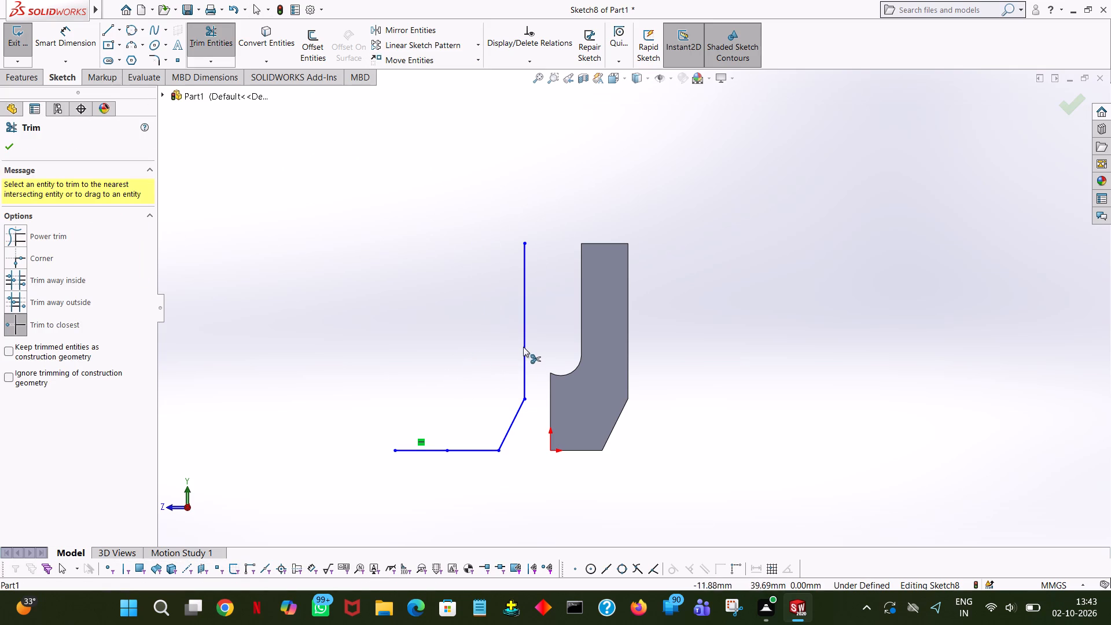
pyautogui.click(525, 345)
pyautogui.click(506, 425)
pyautogui.click(511, 431)
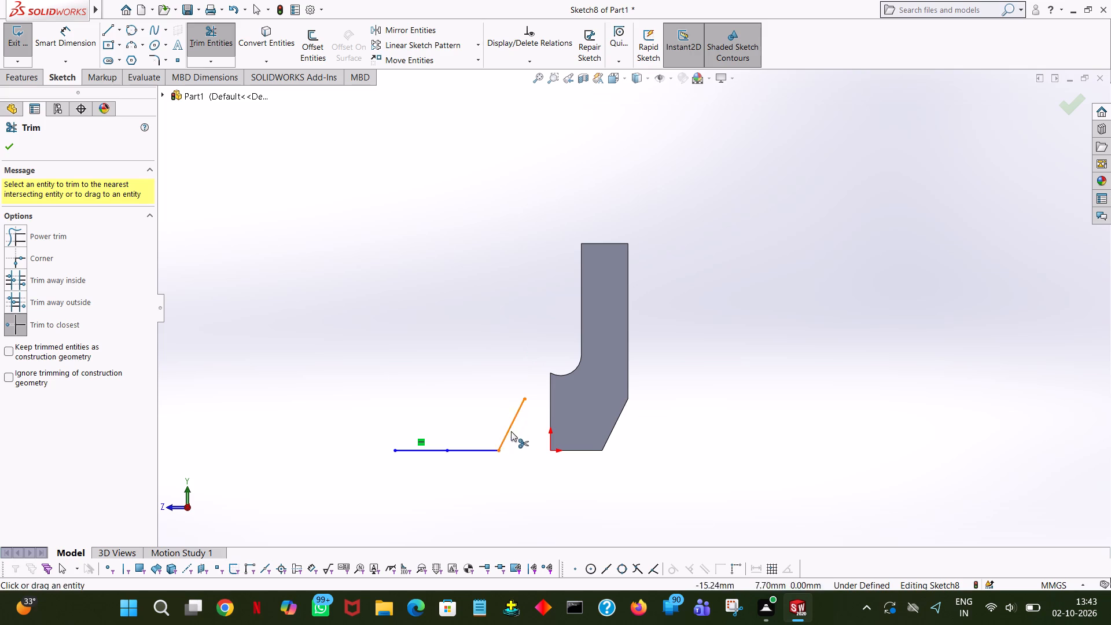
pyautogui.click(483, 448)
pyautogui.click(426, 450)
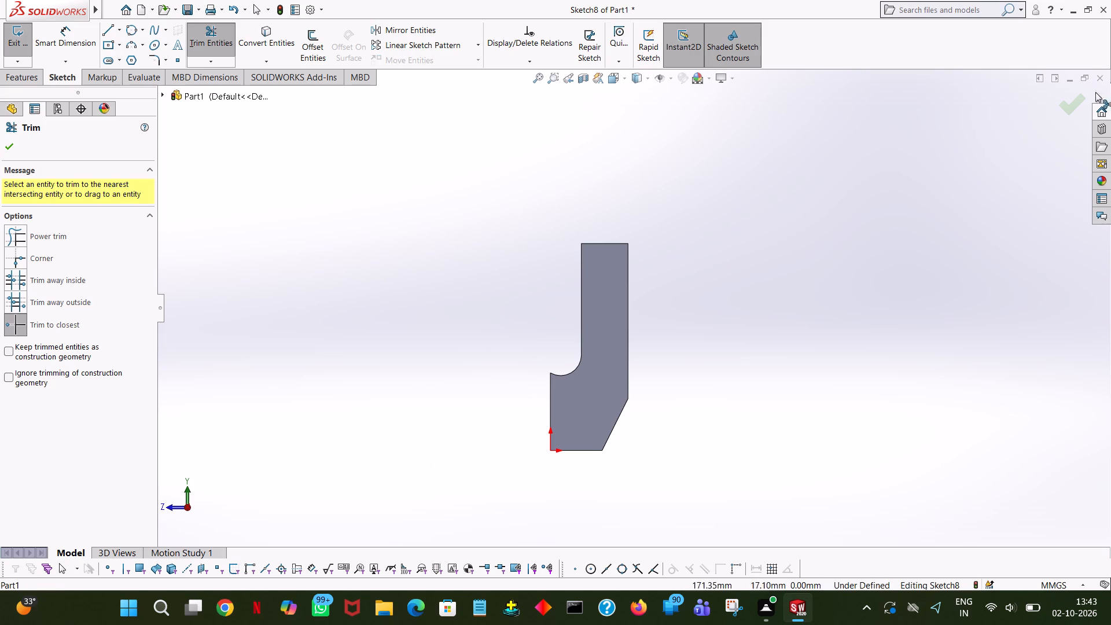
pyautogui.click(12, 155)
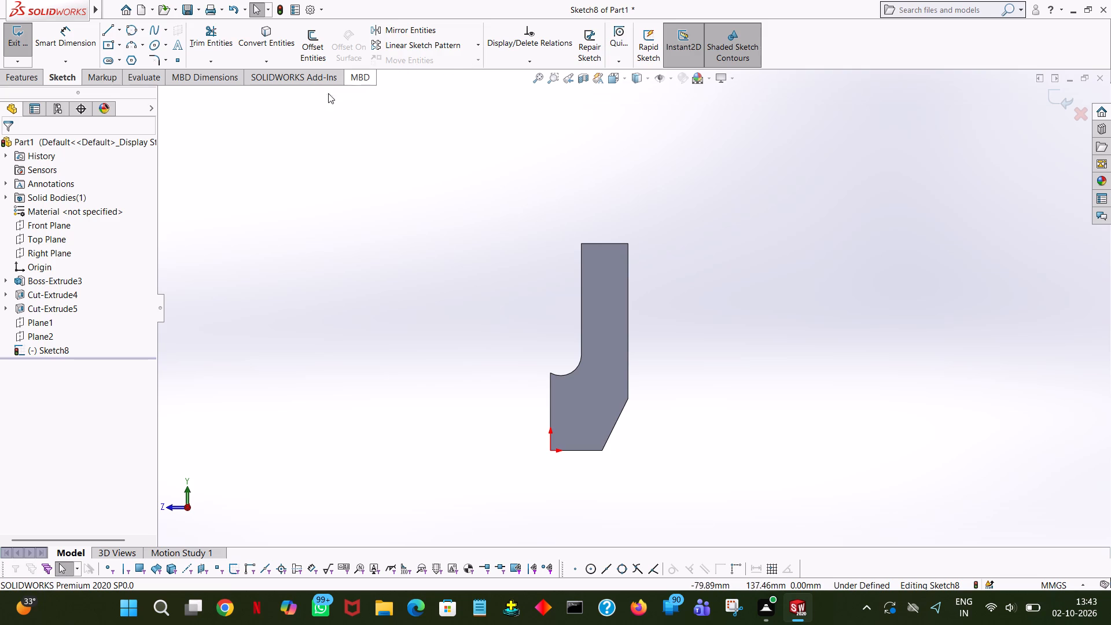
pyautogui.click(34, 317)
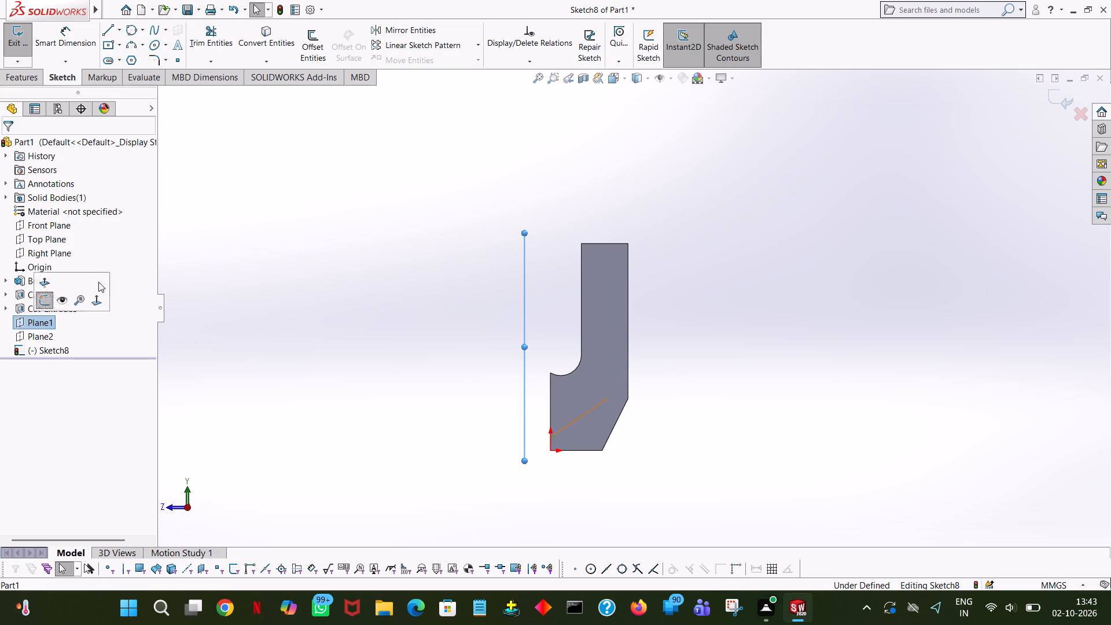
pyautogui.click(23, 41)
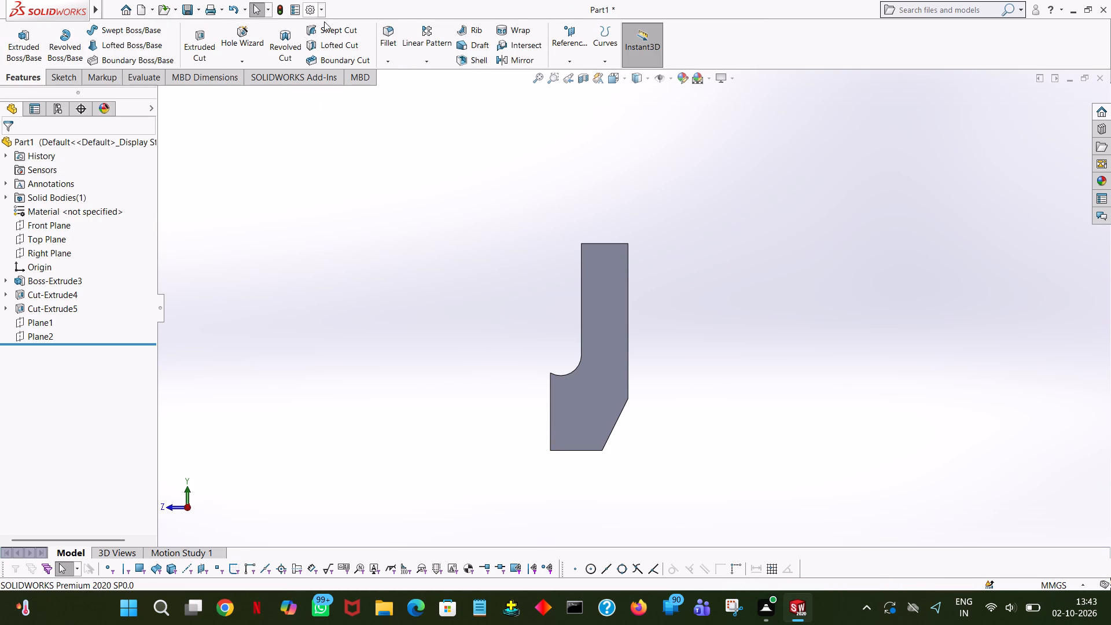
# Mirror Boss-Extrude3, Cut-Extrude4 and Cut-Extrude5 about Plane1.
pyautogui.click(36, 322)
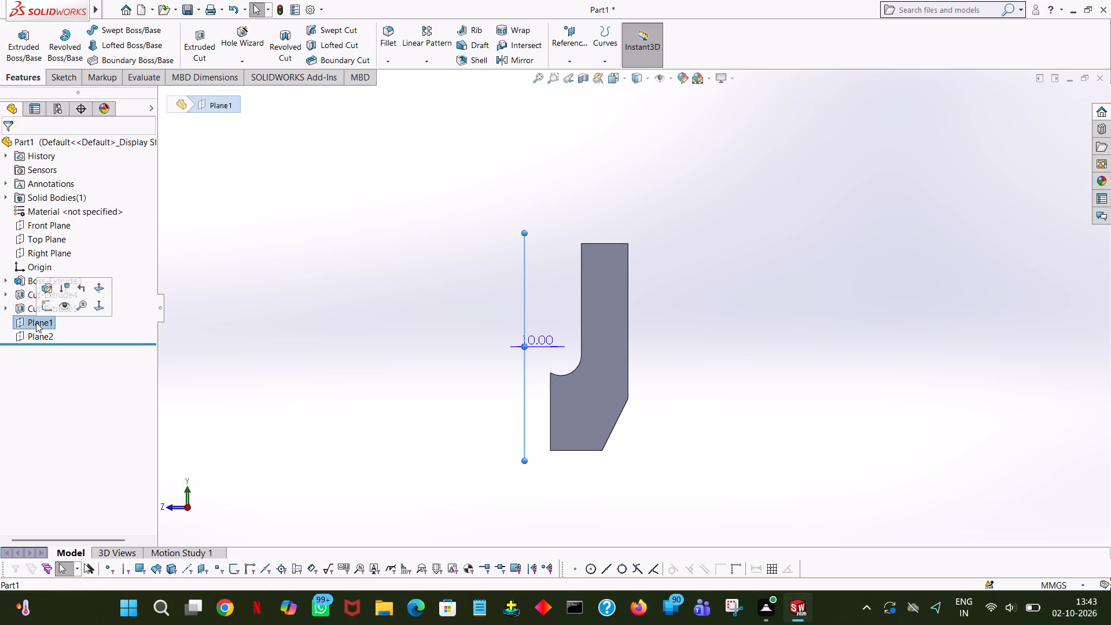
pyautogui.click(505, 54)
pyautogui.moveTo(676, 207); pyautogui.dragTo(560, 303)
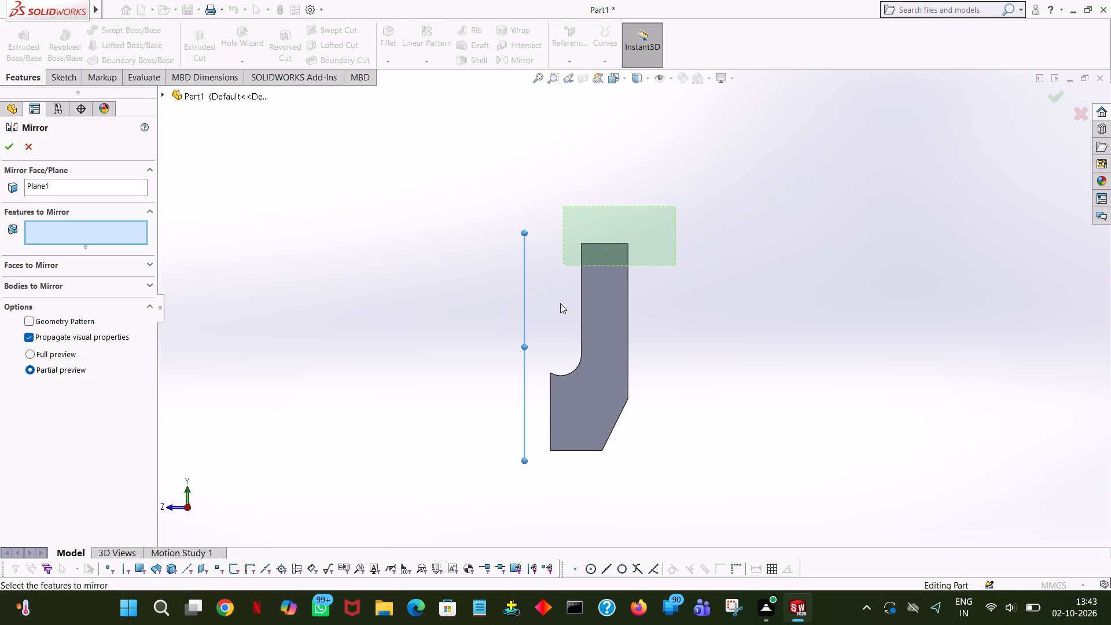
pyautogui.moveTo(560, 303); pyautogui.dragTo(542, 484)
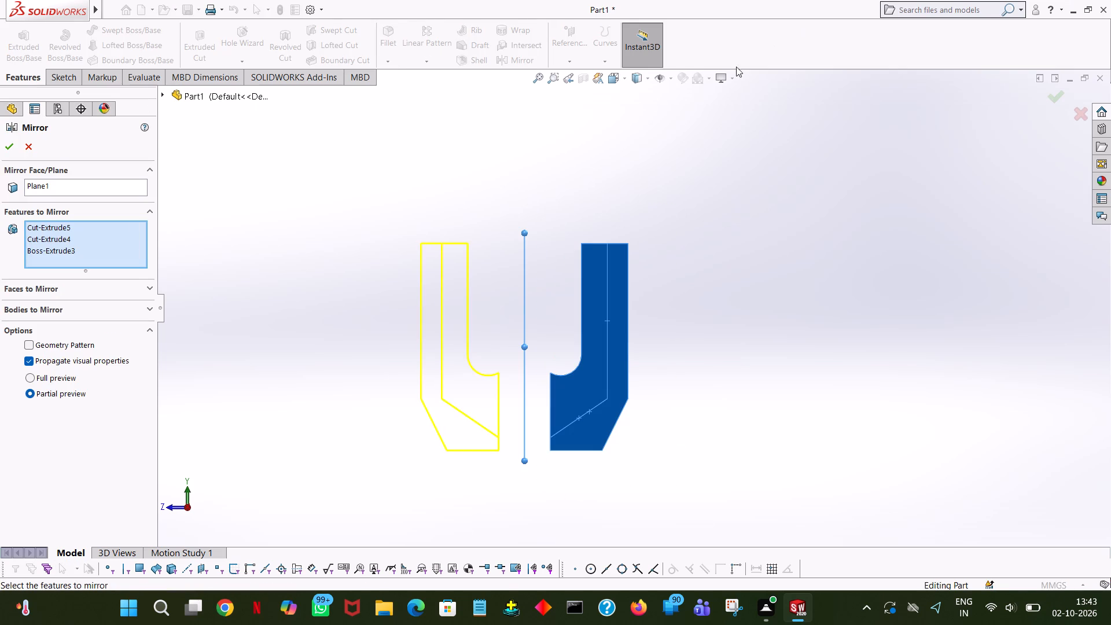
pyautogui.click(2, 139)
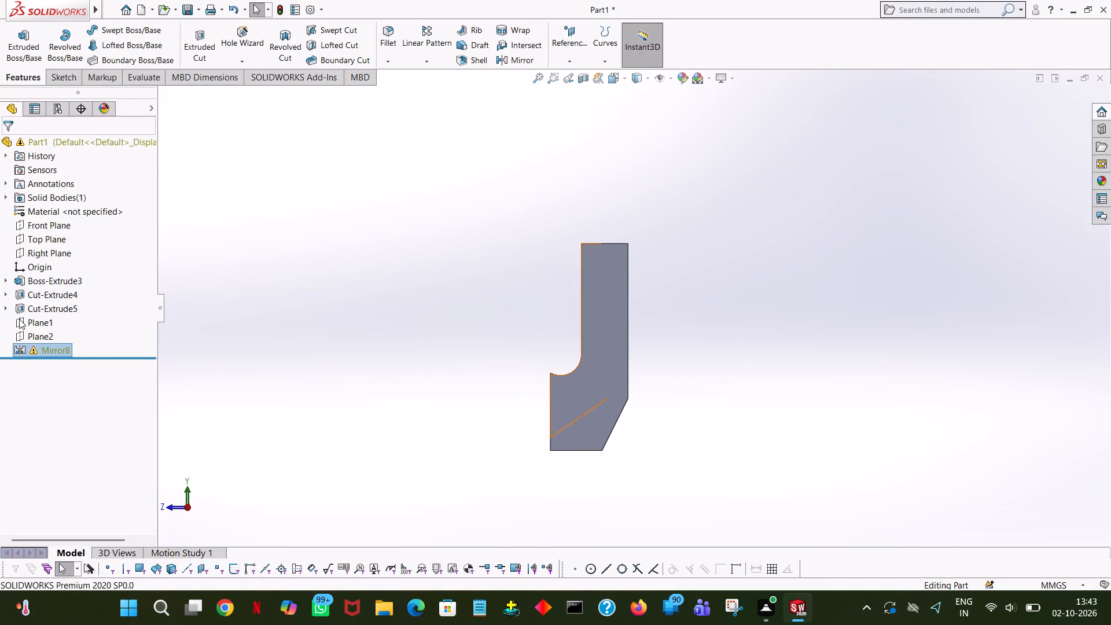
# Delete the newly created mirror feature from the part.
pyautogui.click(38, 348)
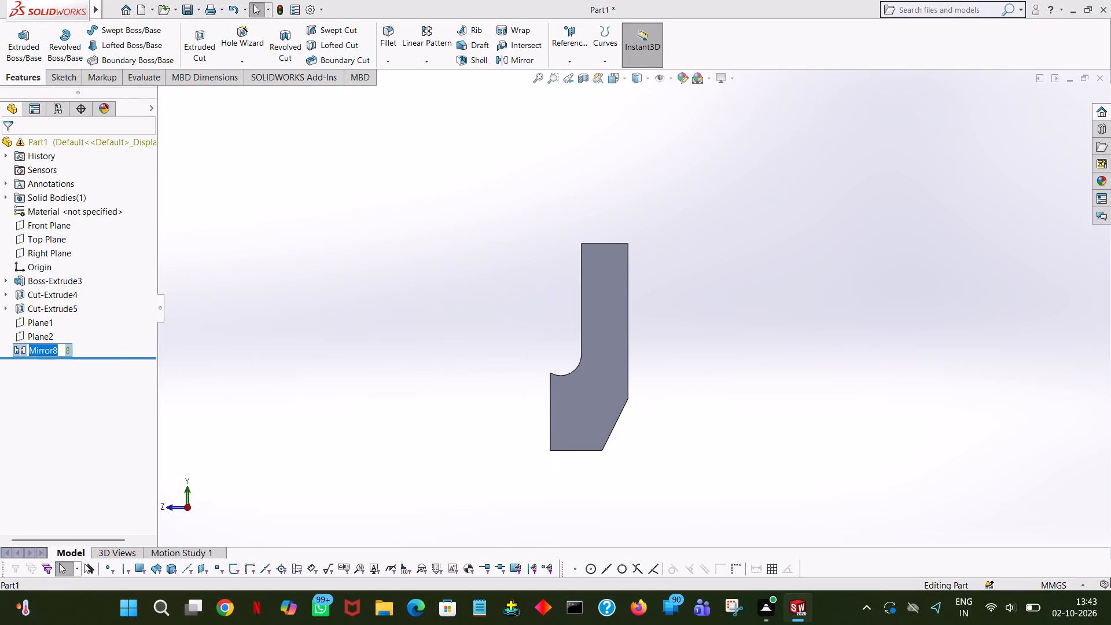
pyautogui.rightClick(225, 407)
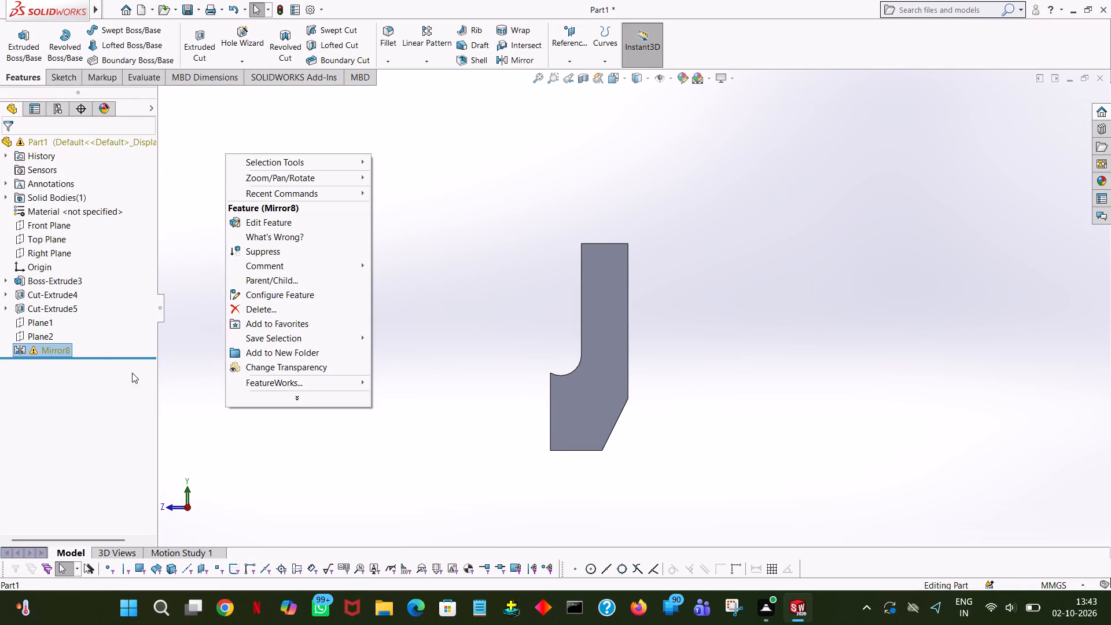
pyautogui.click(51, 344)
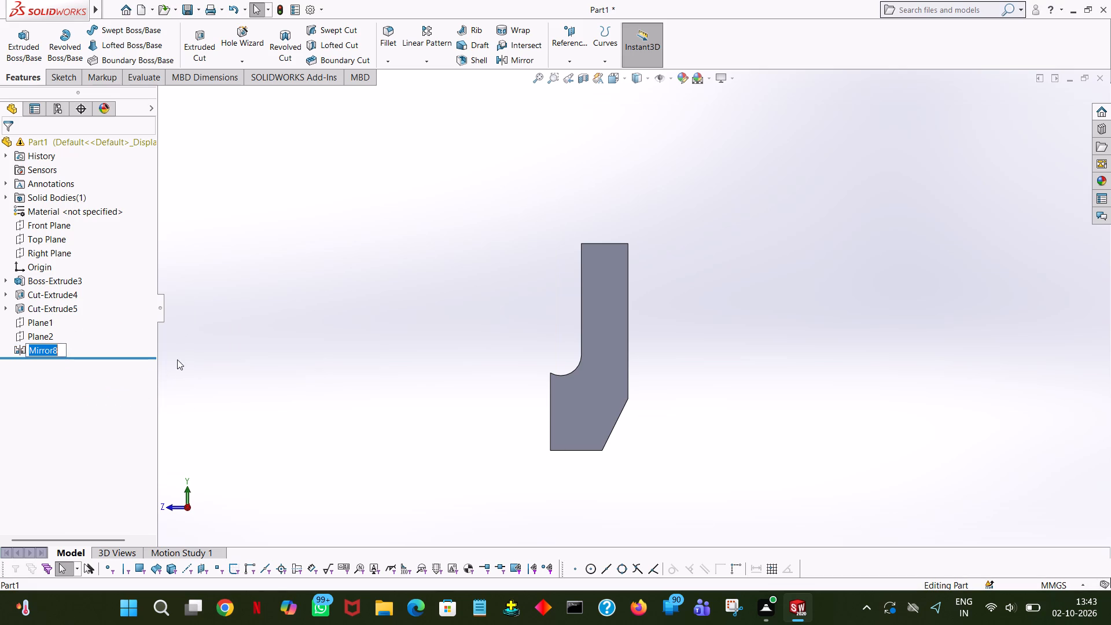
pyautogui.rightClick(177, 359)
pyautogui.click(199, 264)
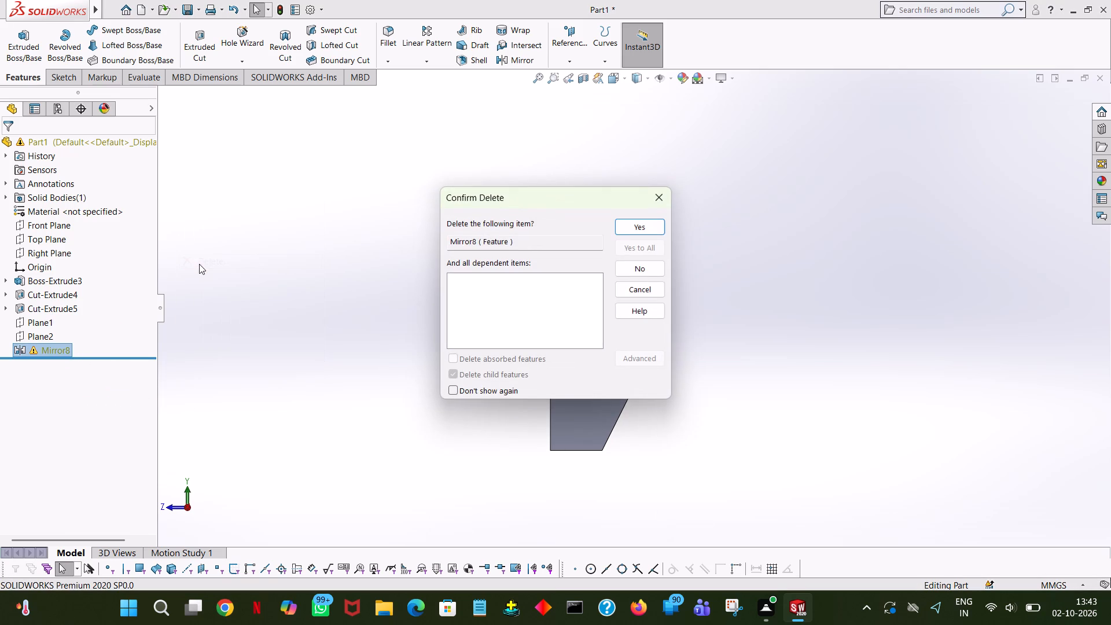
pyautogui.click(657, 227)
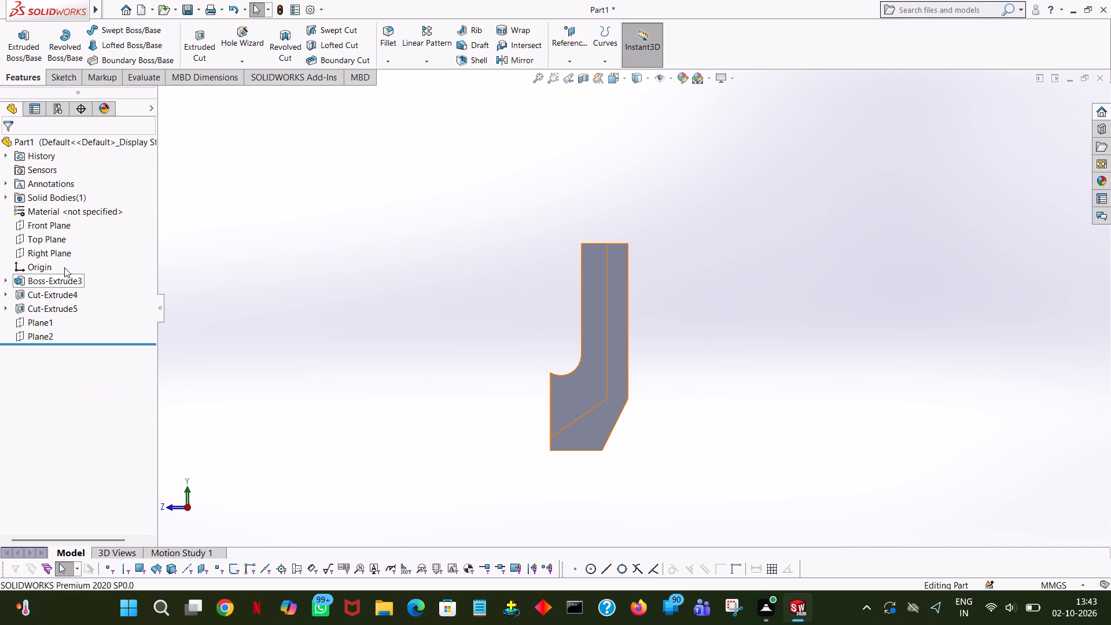
# Open the profile sketch of Boss-Extrude3 for editing.
pyautogui.click(45, 278)
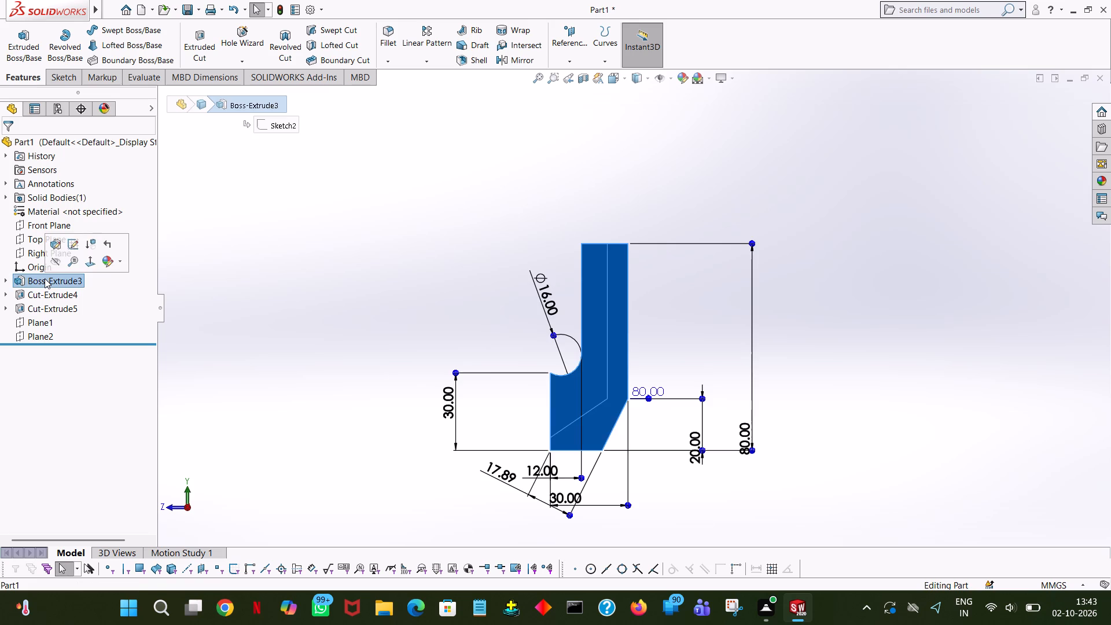
pyautogui.rightClick(45, 278)
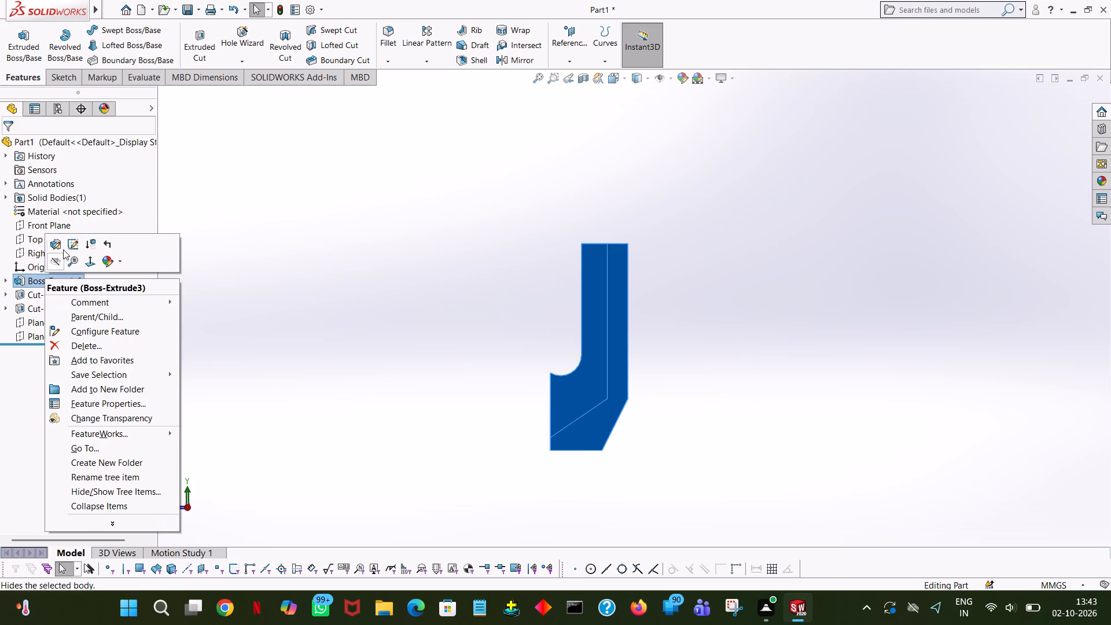
pyautogui.click(70, 239)
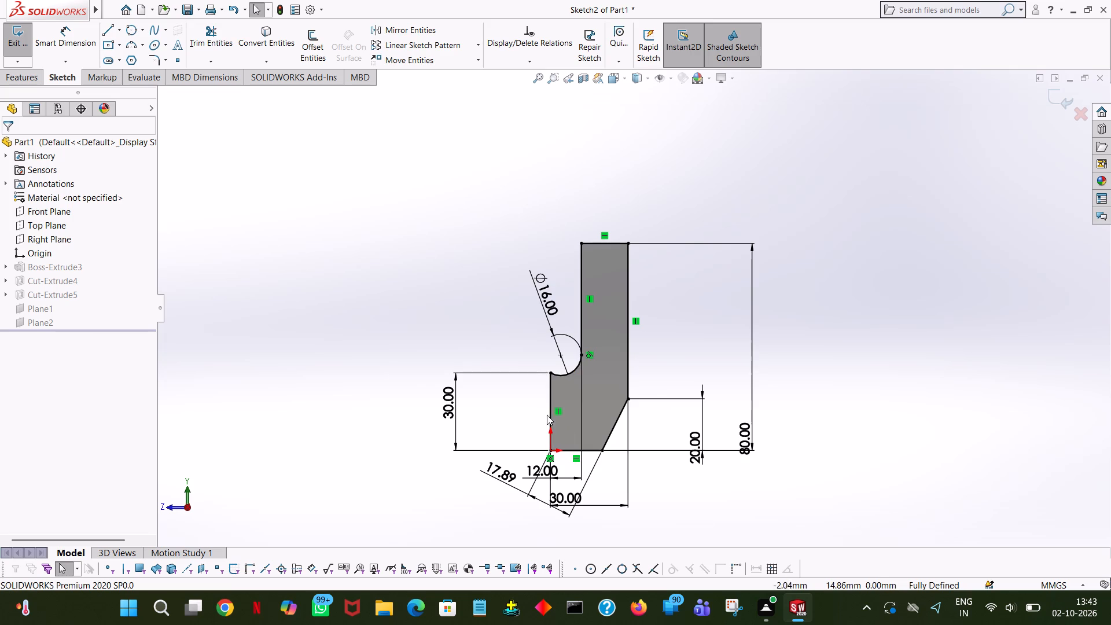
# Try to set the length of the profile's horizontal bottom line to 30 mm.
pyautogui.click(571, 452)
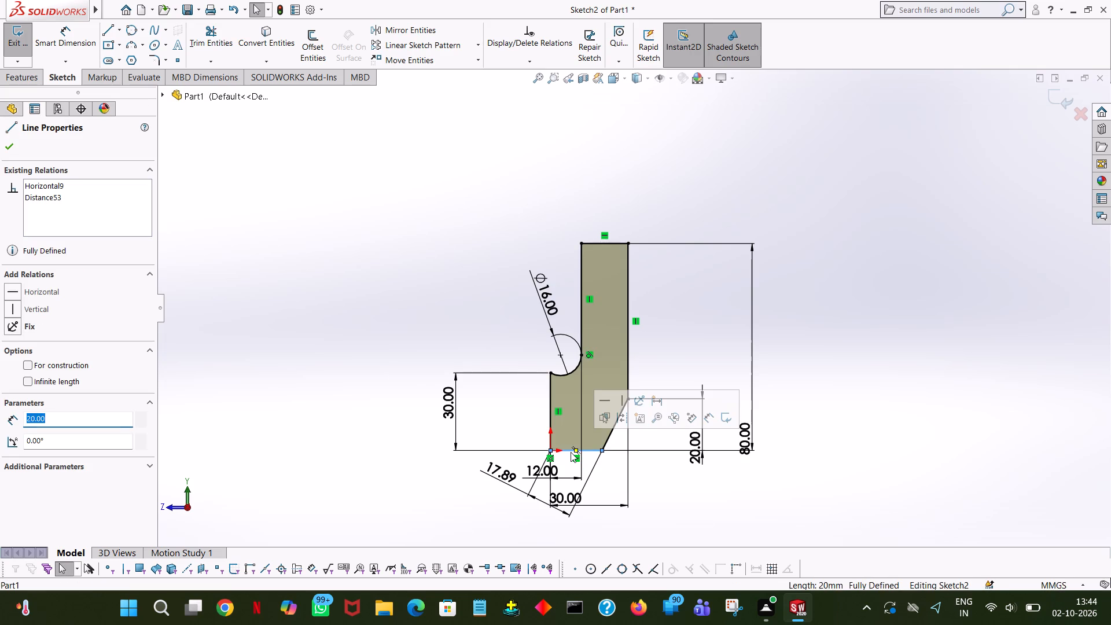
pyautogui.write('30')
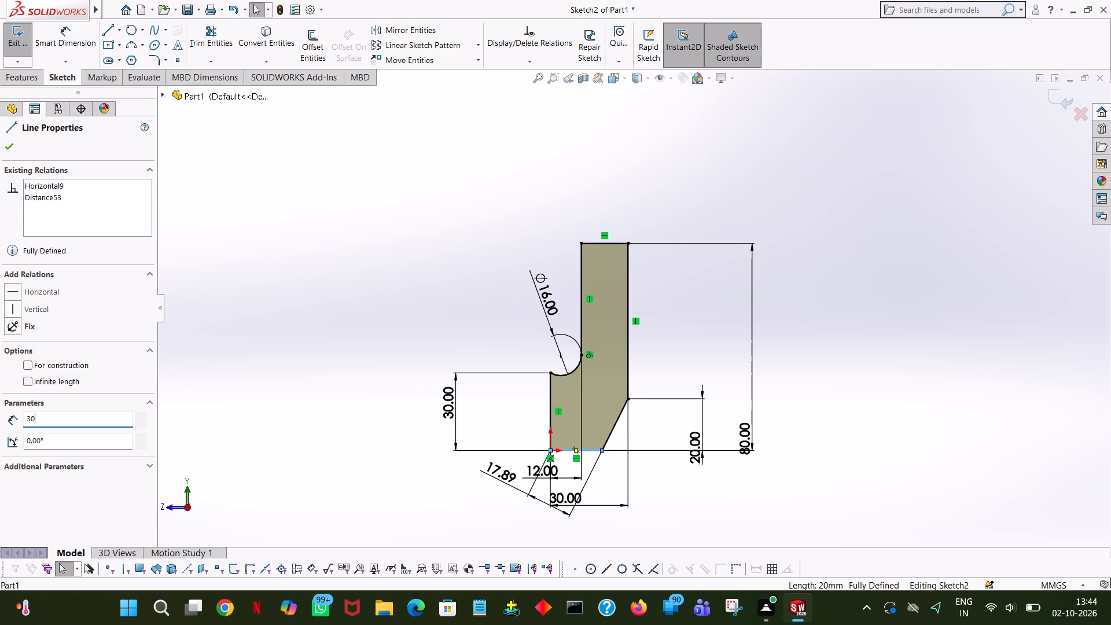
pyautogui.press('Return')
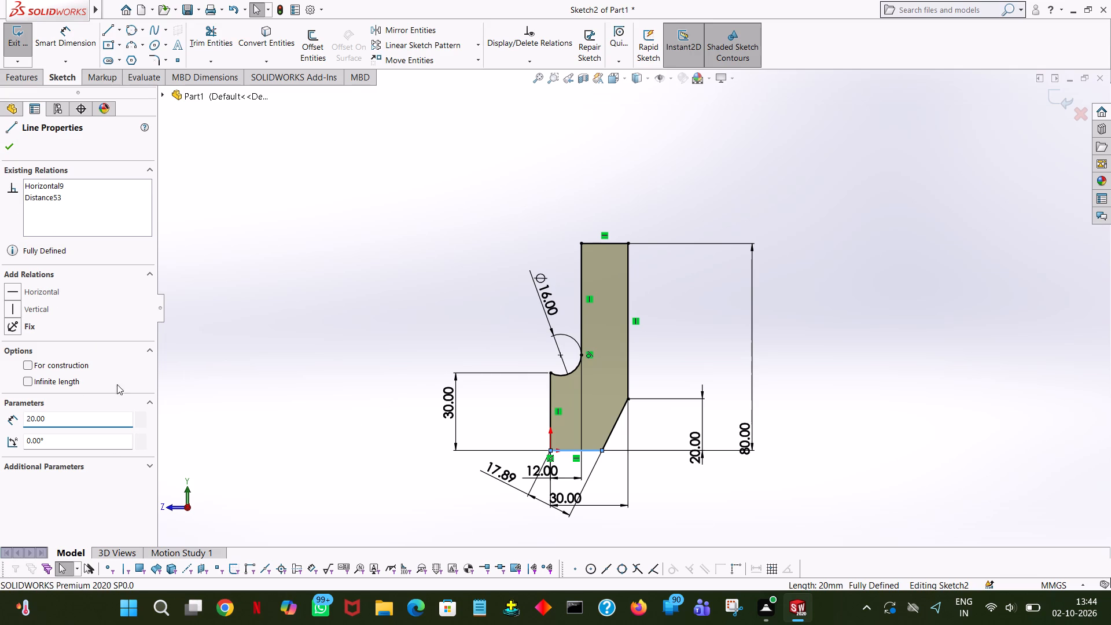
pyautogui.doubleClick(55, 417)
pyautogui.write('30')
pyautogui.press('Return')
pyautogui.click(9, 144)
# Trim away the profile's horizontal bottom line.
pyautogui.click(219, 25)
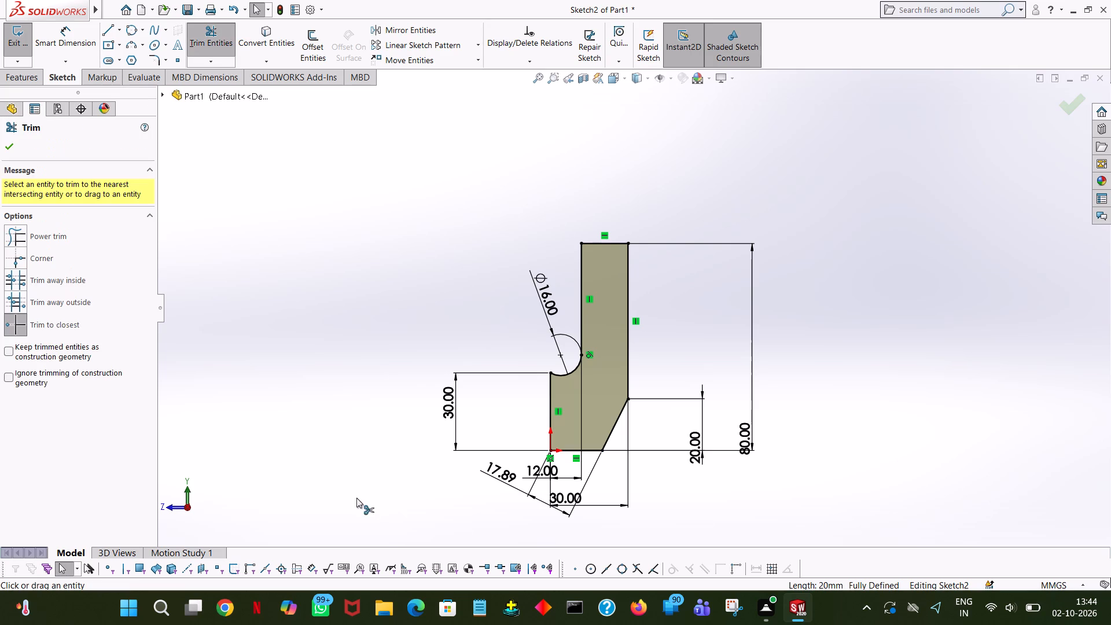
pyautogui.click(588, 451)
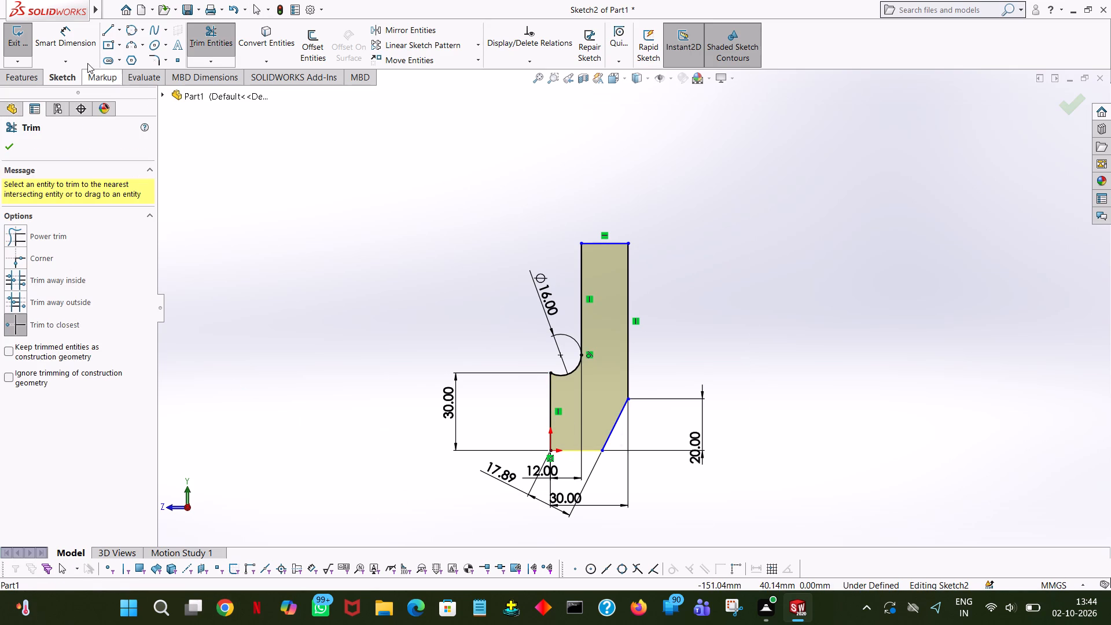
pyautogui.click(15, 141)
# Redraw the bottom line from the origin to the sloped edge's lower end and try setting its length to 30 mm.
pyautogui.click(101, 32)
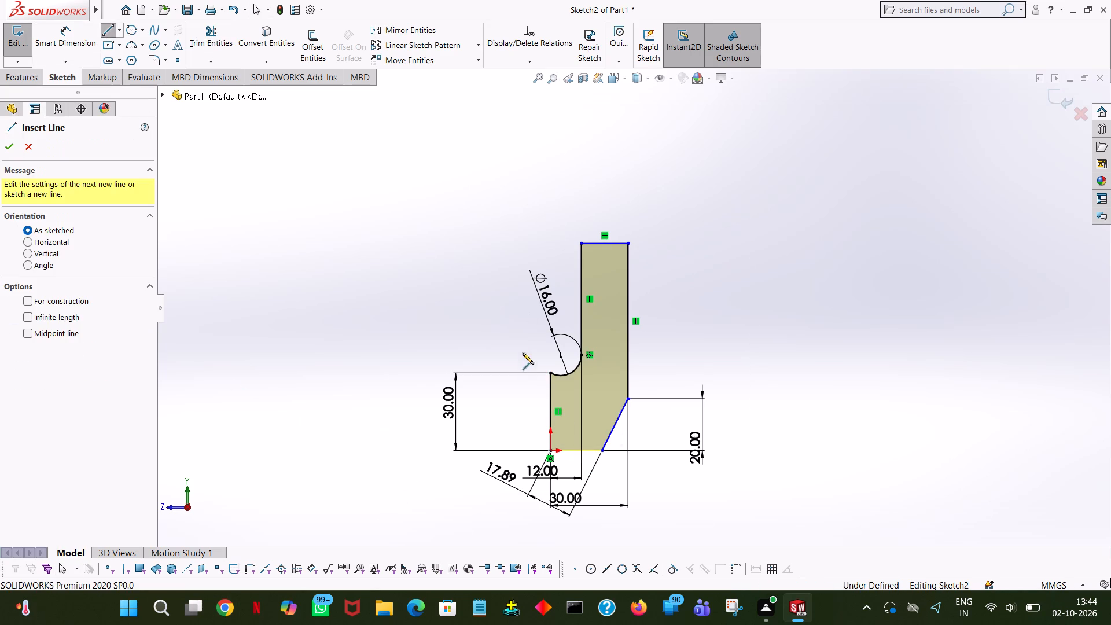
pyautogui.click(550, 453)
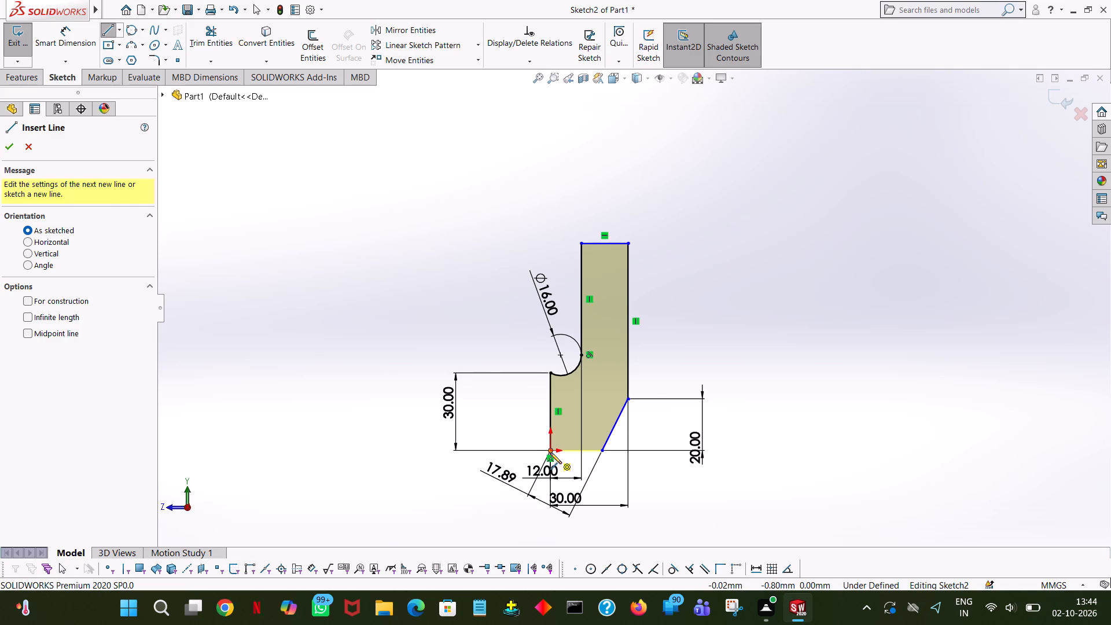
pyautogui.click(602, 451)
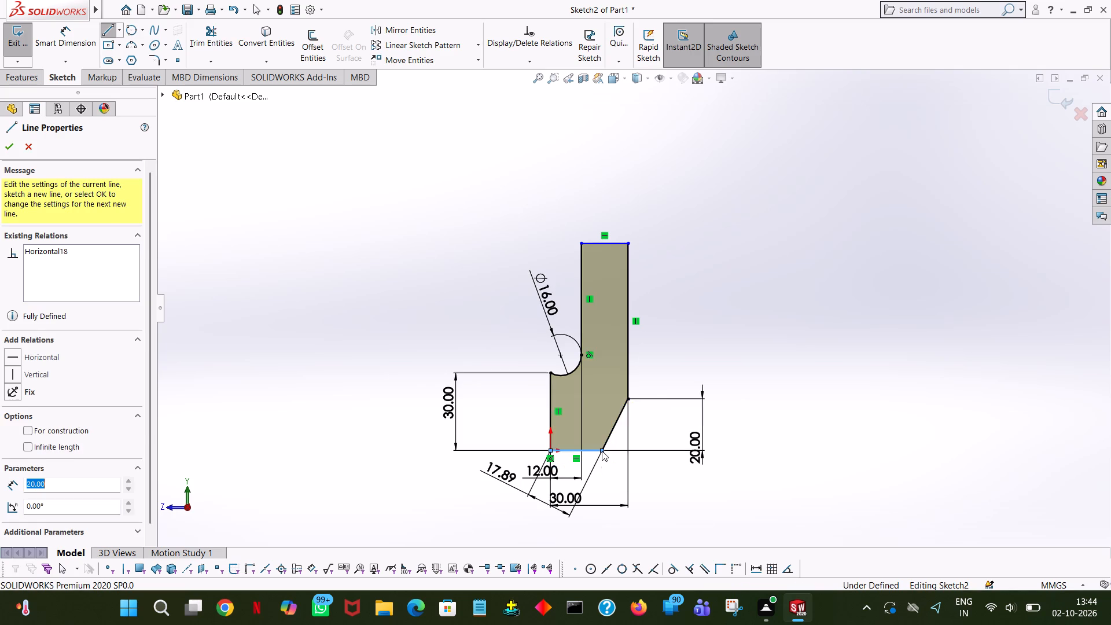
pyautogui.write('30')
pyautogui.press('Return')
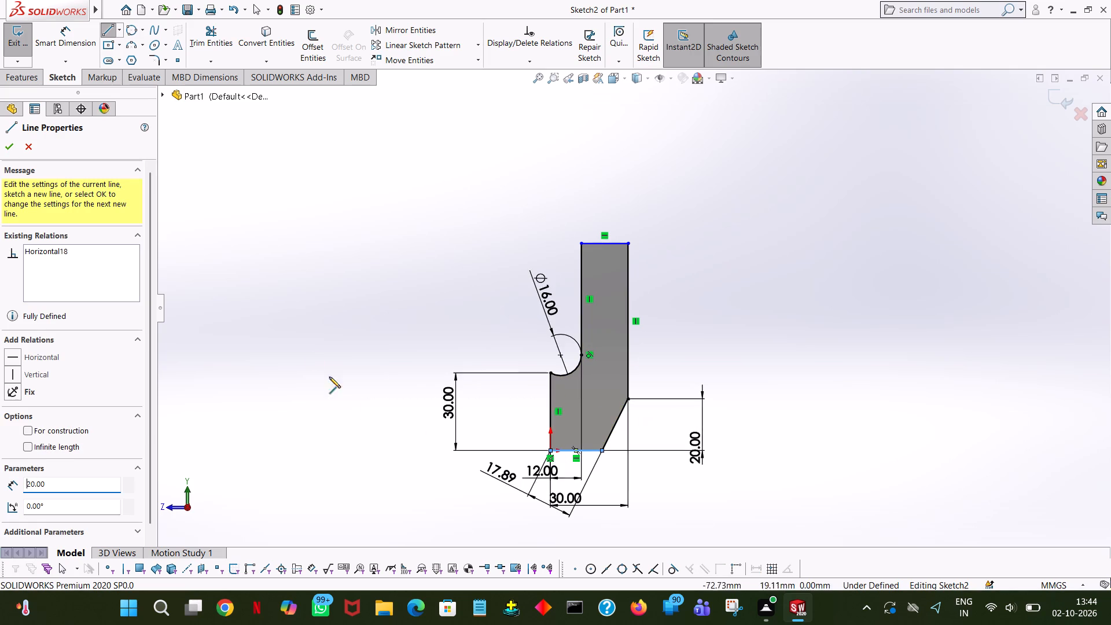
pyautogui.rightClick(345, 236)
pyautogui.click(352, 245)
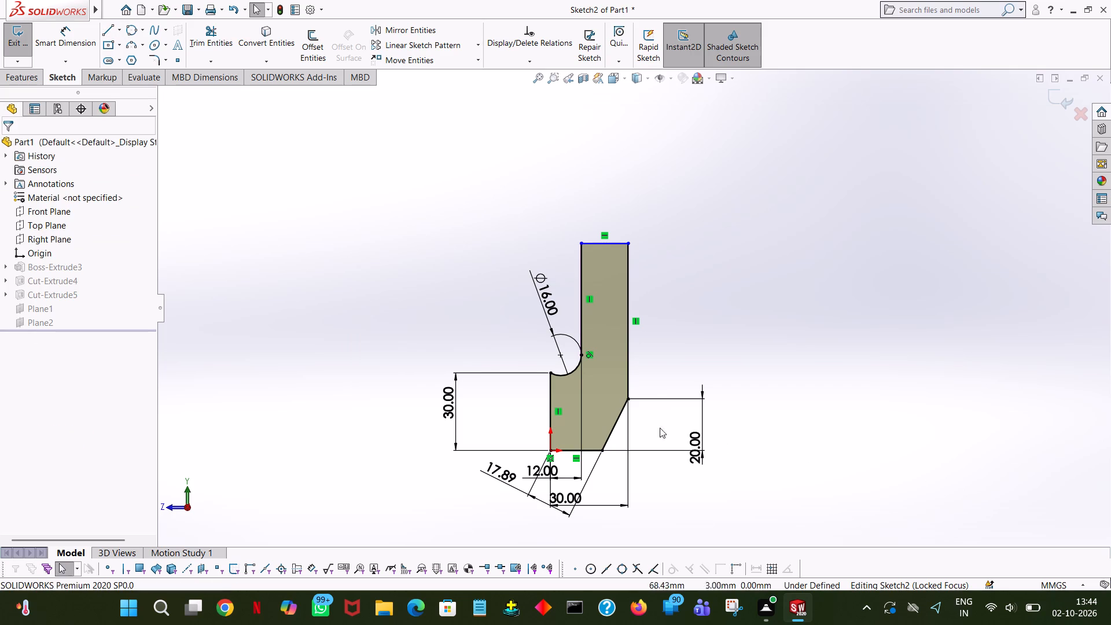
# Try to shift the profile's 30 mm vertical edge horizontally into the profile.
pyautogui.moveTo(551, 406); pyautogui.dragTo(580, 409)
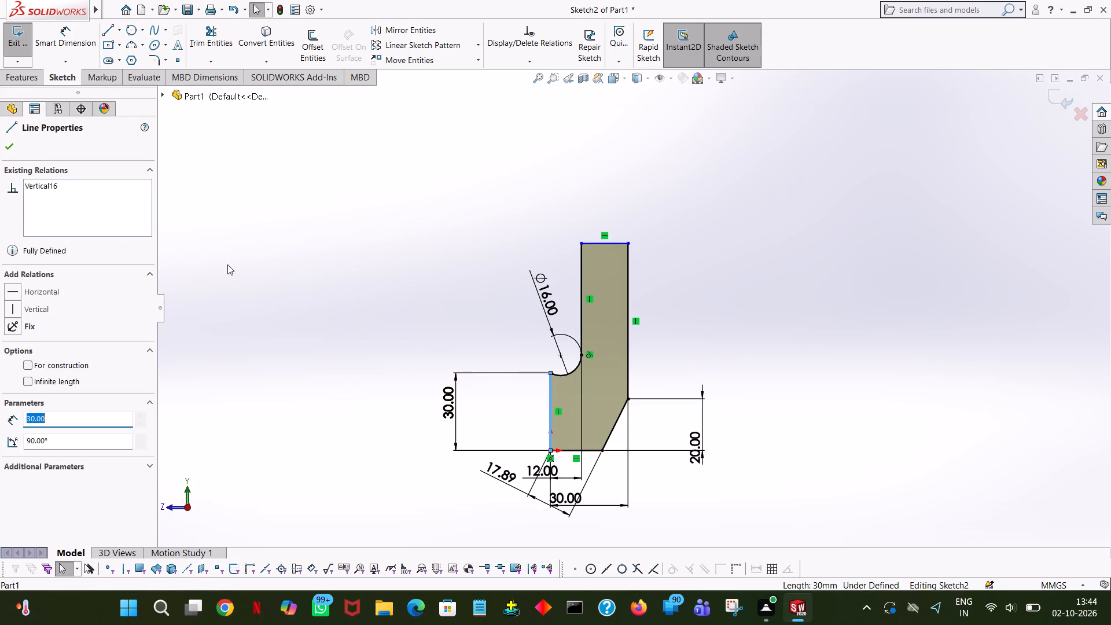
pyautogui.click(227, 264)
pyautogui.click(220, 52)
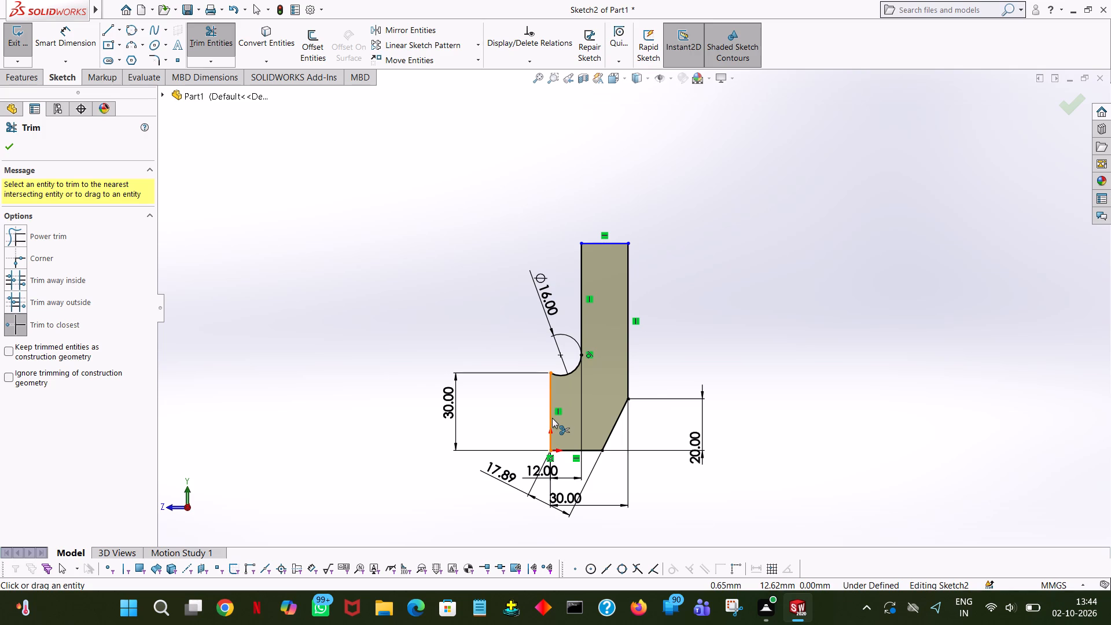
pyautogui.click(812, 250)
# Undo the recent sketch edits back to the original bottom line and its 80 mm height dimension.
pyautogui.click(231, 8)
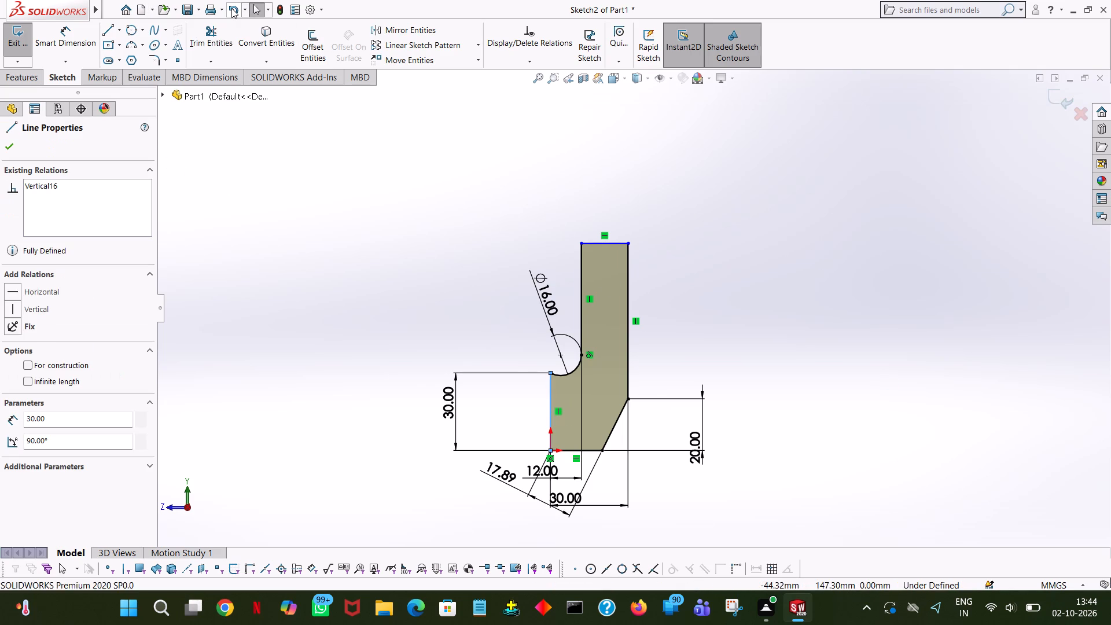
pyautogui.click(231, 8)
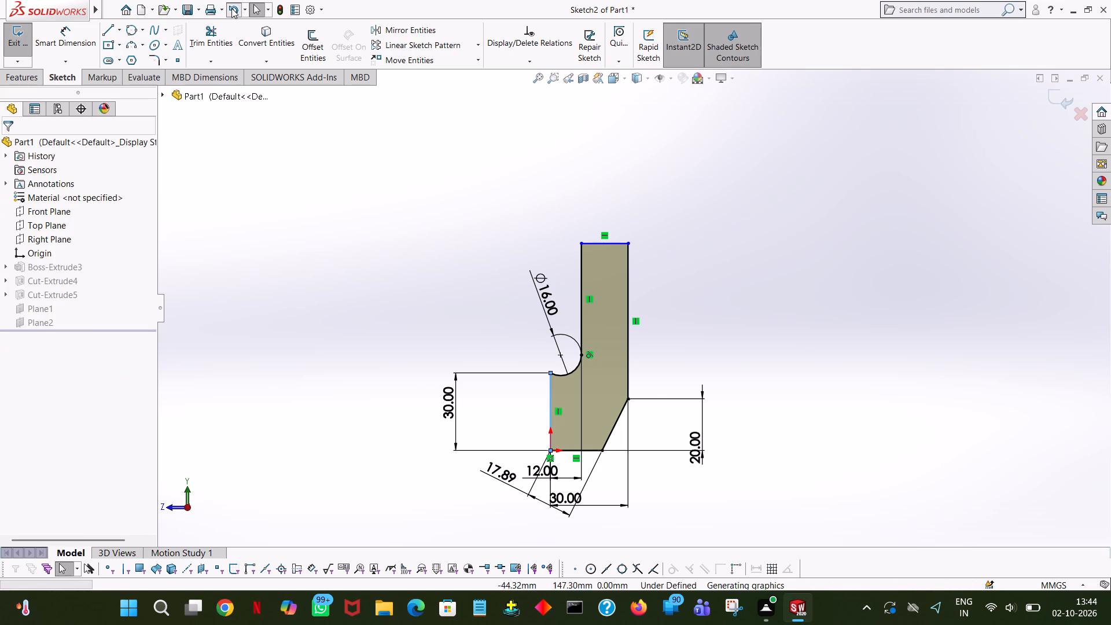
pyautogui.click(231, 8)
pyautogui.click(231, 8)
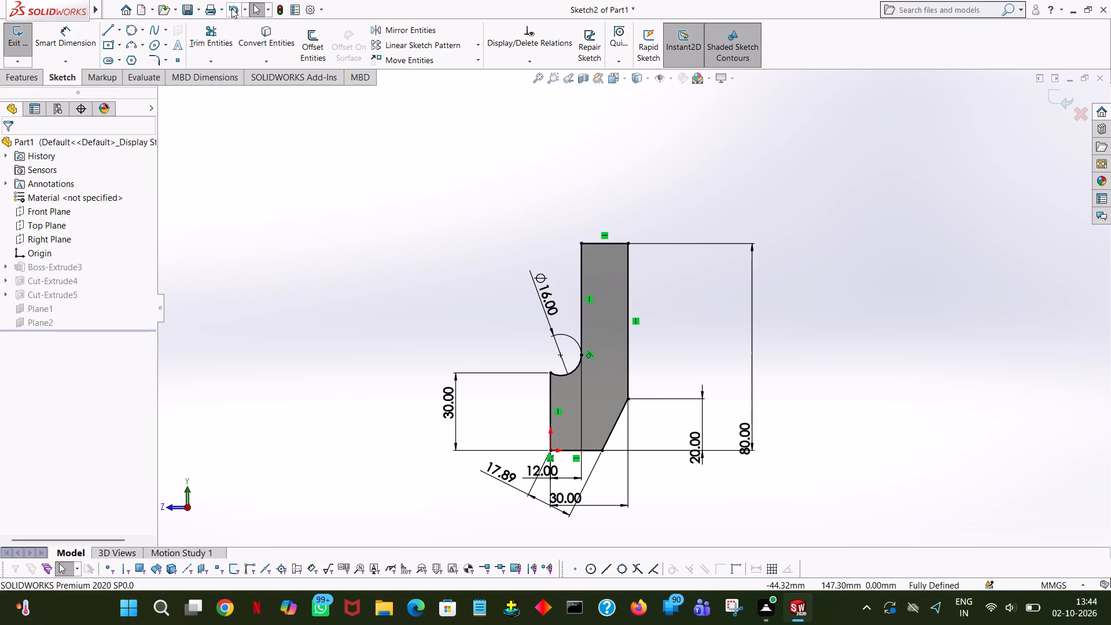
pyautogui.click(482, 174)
# Move all profile entities together by an X offset of 10 mm, without keeping relations.
pyautogui.click(477, 56)
pyautogui.click(444, 76)
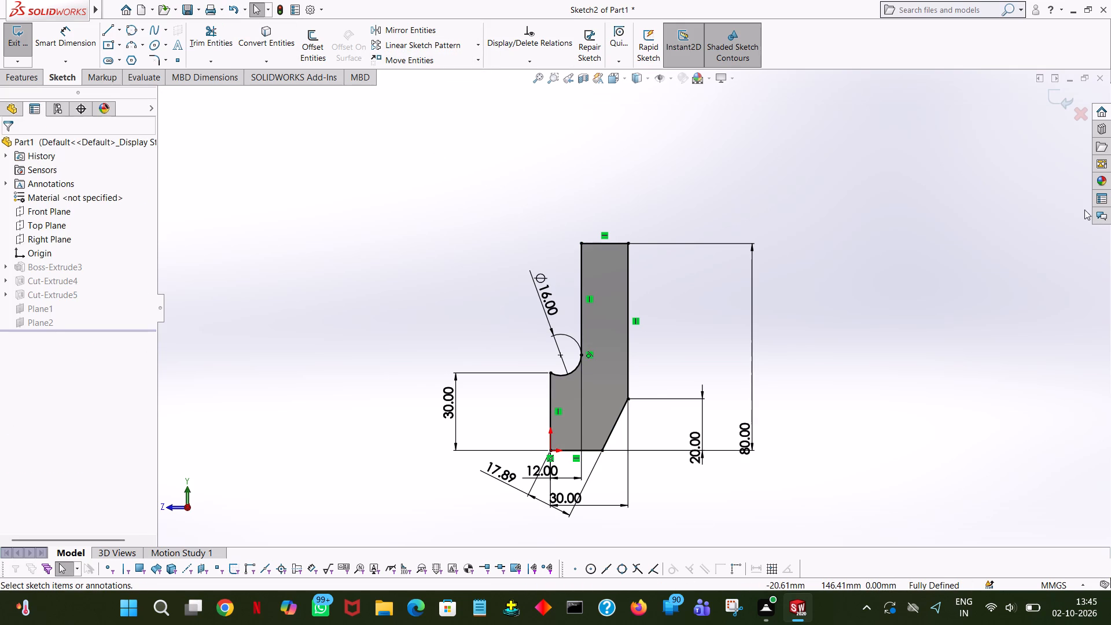
pyautogui.moveTo(1091, 210); pyautogui.dragTo(194, 564)
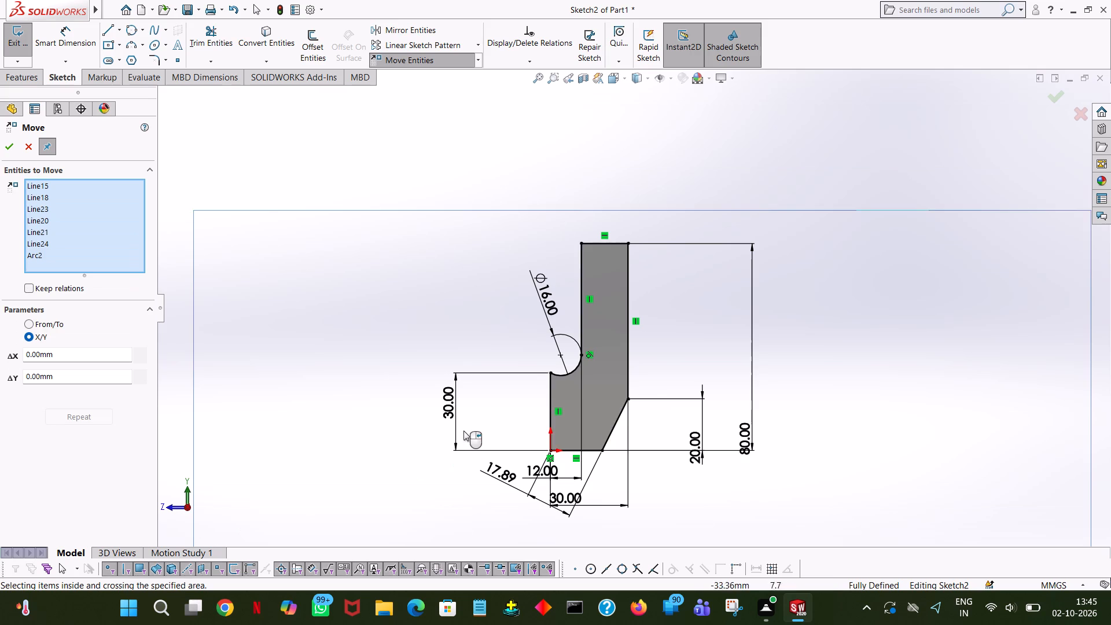
pyautogui.click(141, 350)
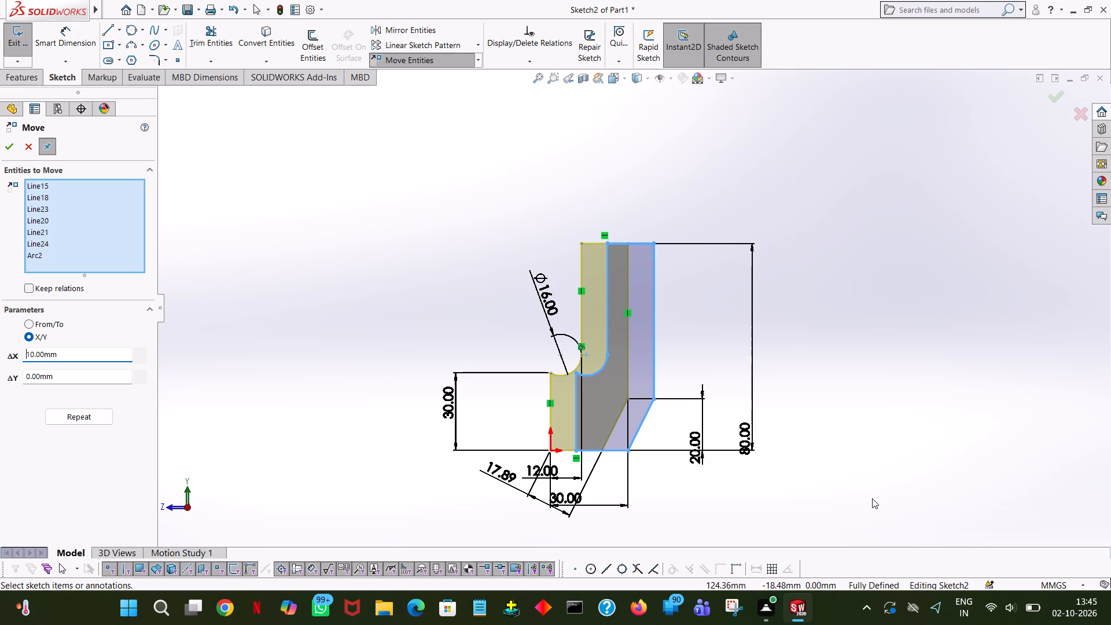
pyautogui.click(10, 145)
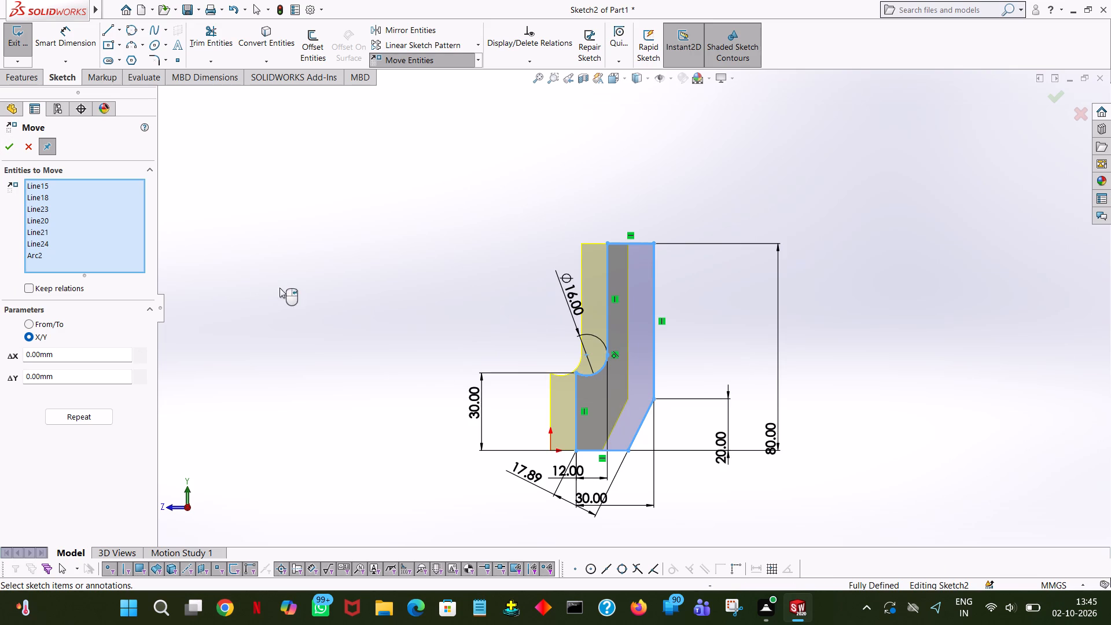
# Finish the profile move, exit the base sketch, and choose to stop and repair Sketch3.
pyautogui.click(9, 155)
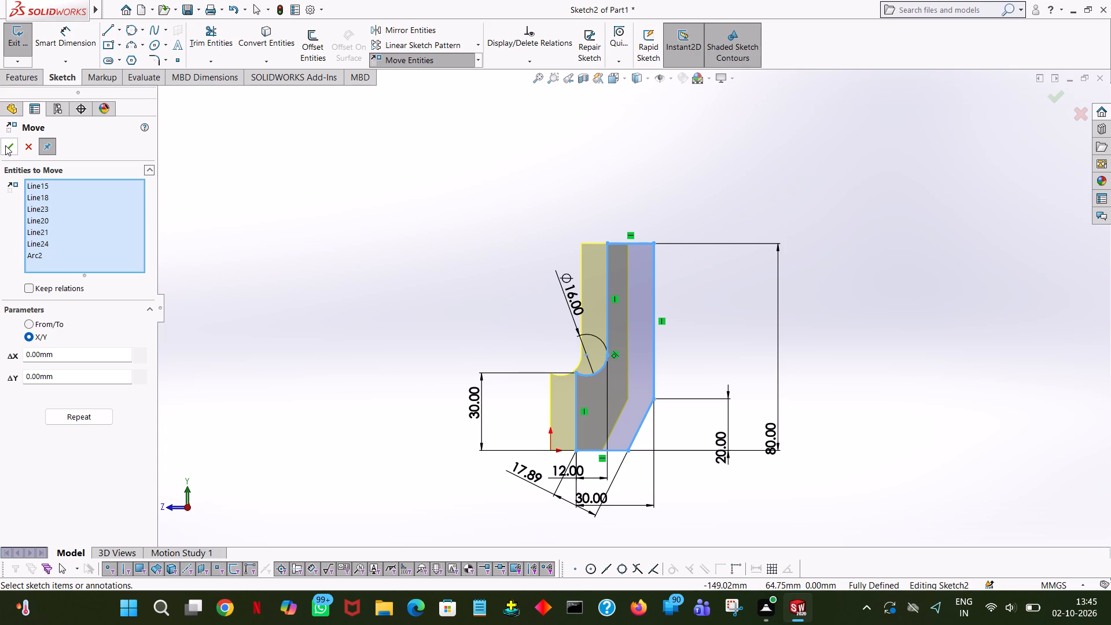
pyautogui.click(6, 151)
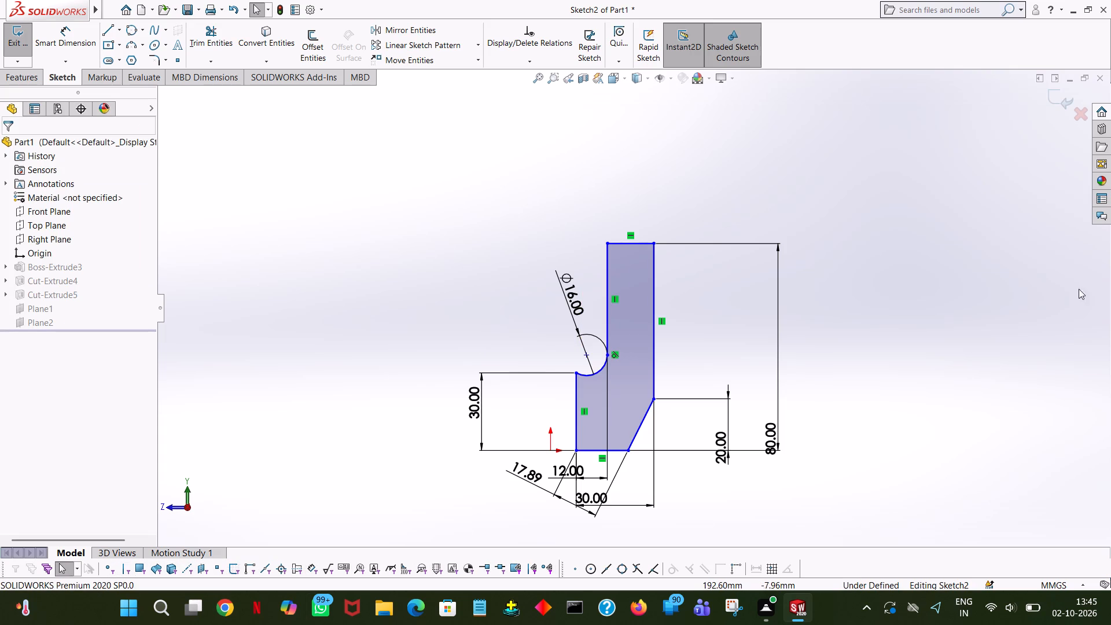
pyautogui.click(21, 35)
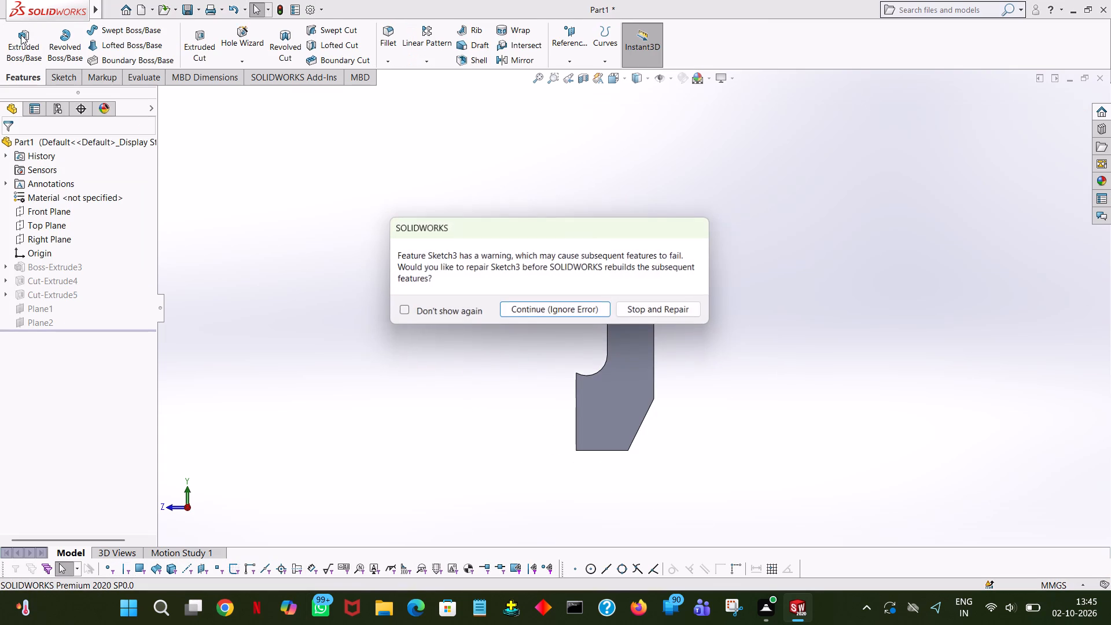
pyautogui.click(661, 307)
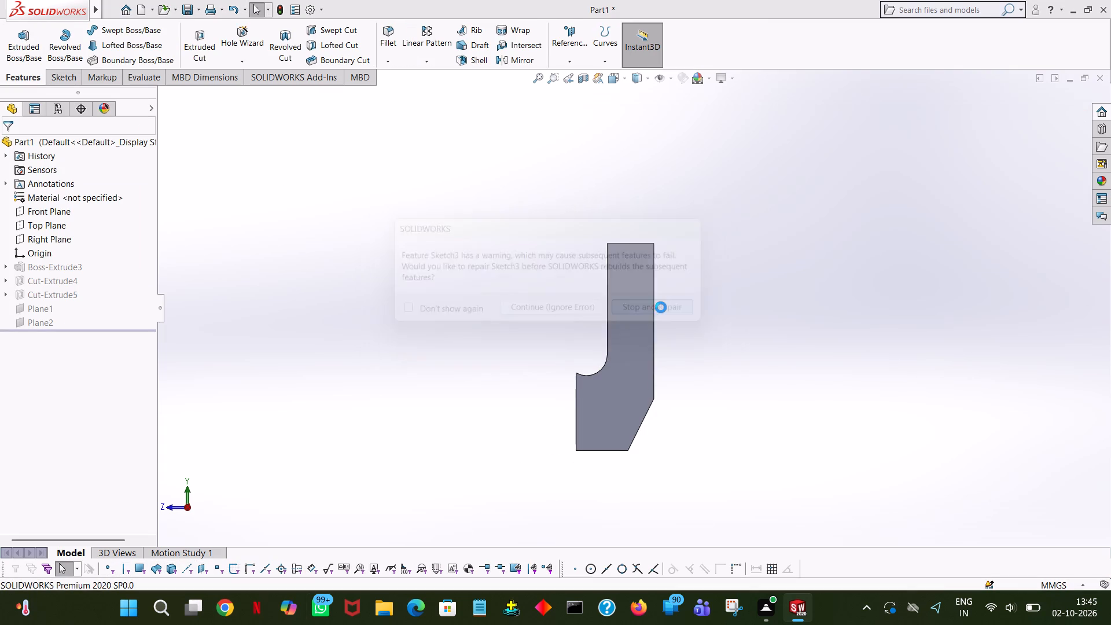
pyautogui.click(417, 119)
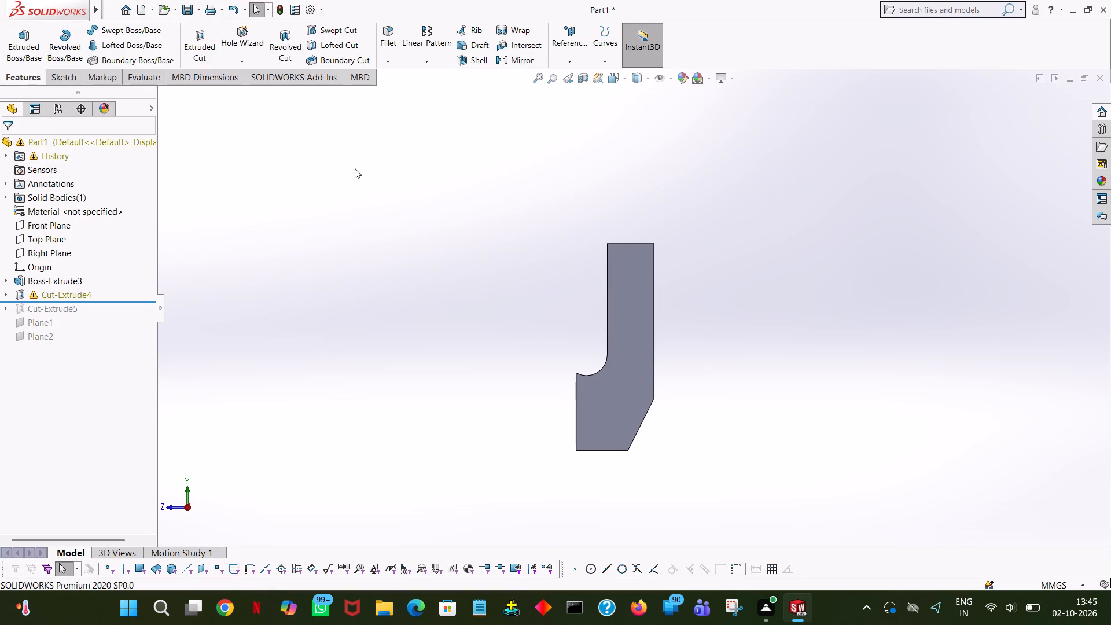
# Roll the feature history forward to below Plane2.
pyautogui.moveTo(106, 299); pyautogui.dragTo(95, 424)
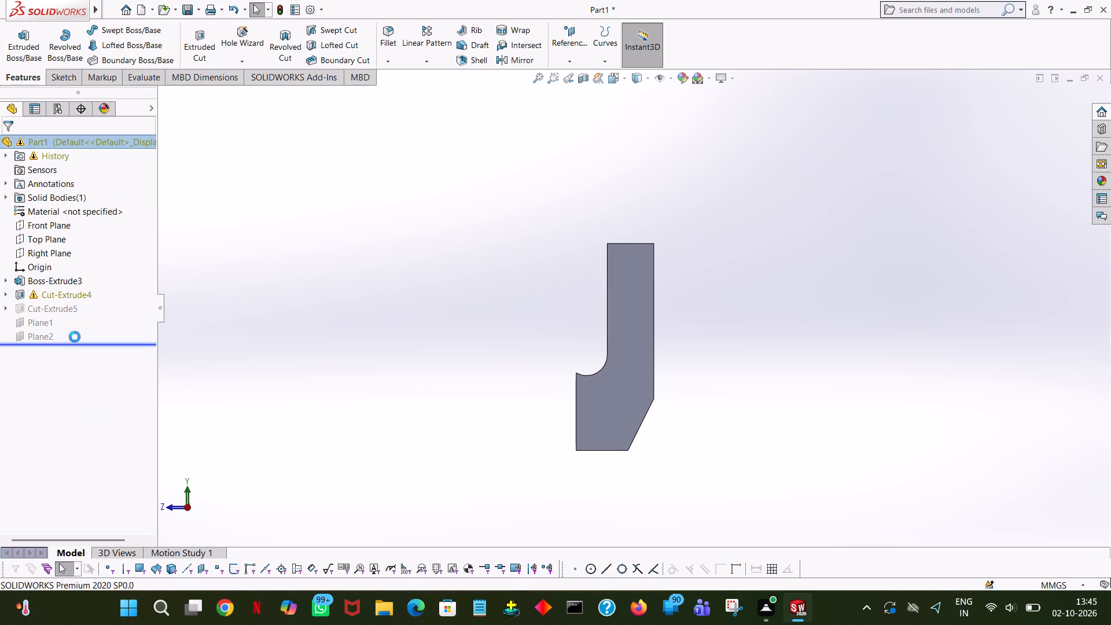
# Examine Cut-Extrude5, its Sketch4 and the rebuilt body from several angles.
pyautogui.click(73, 306)
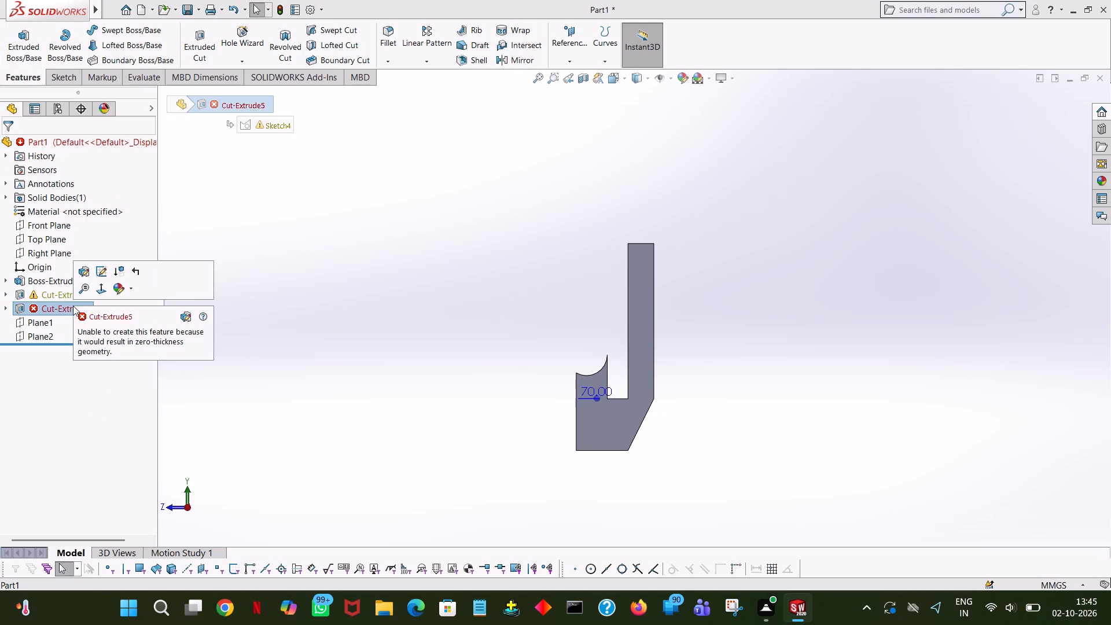
pyautogui.rightClick(73, 306)
pyautogui.click(415, 356)
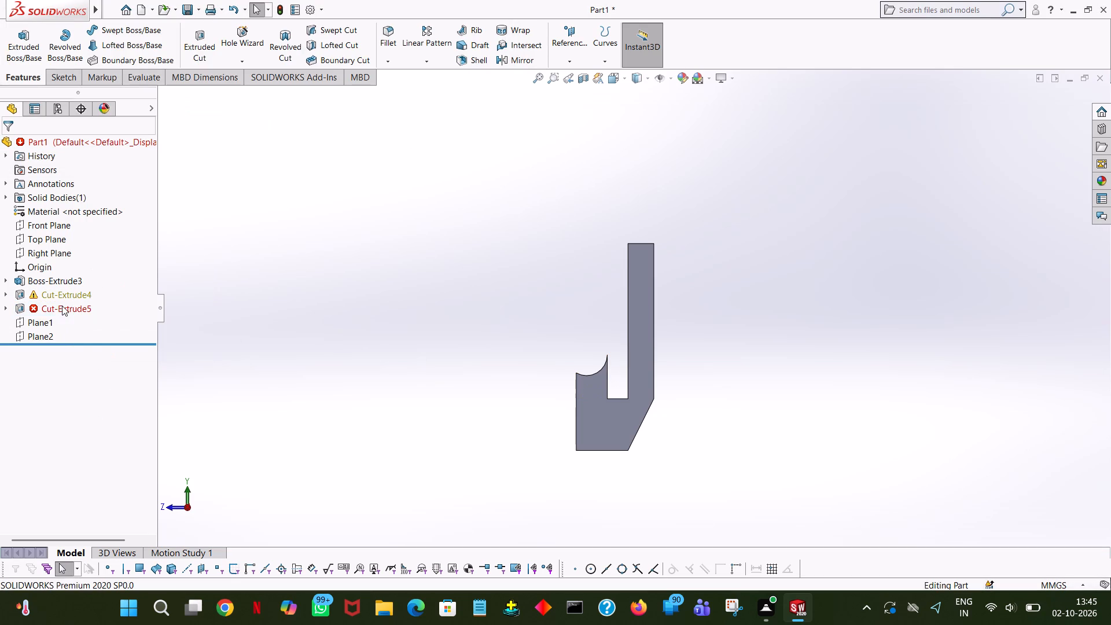
pyautogui.click(62, 306)
pyautogui.rightClick(62, 306)
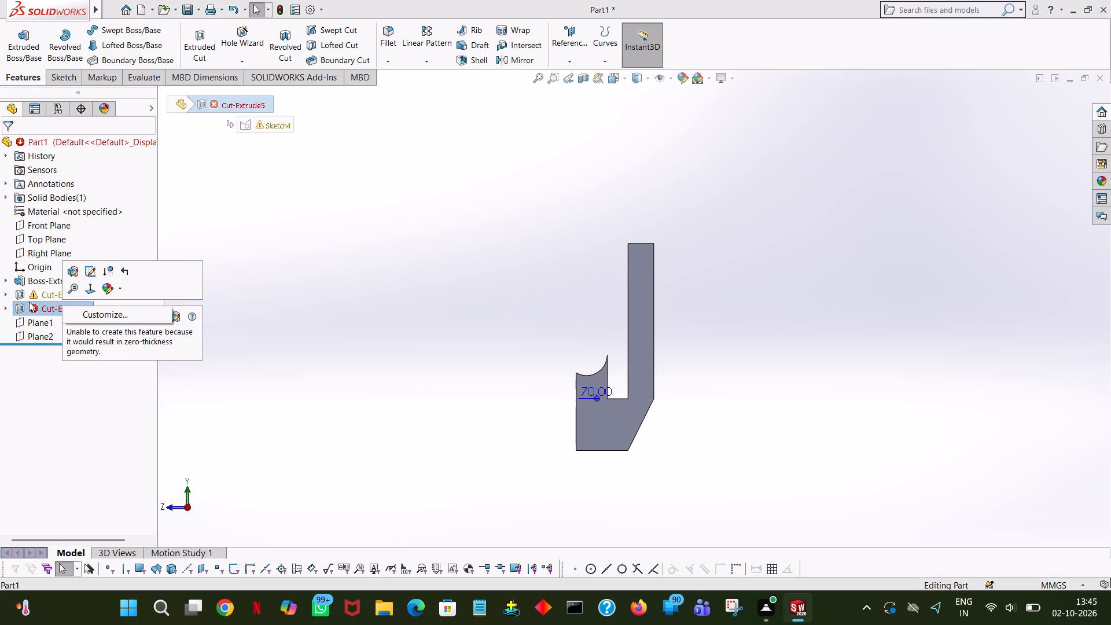
pyautogui.click(7, 307)
pyautogui.click(47, 325)
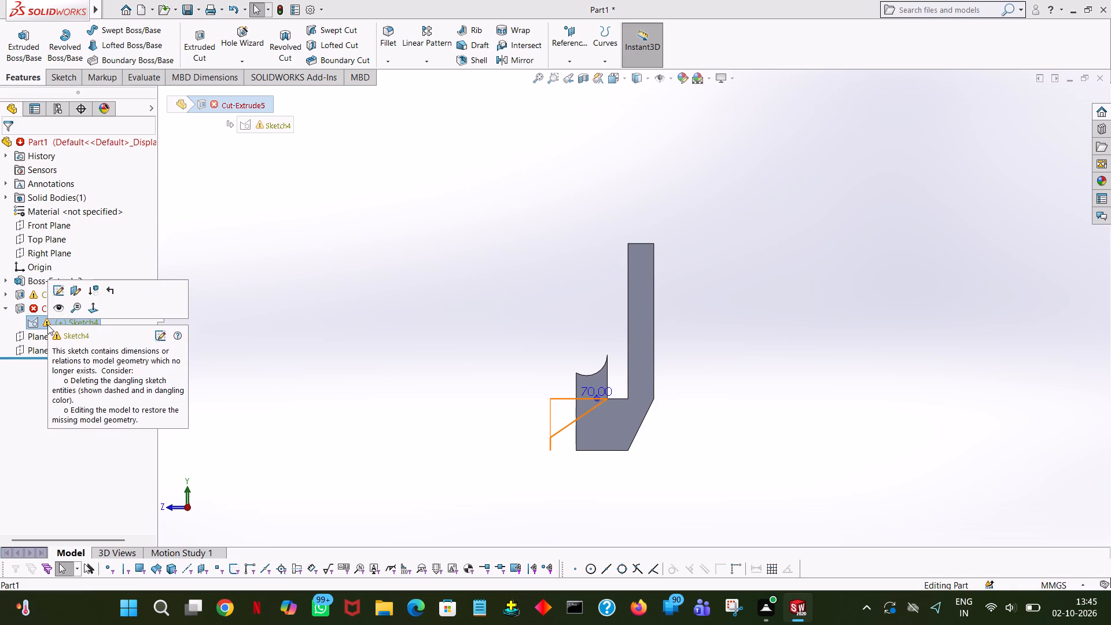
pyautogui.rightClick(47, 325)
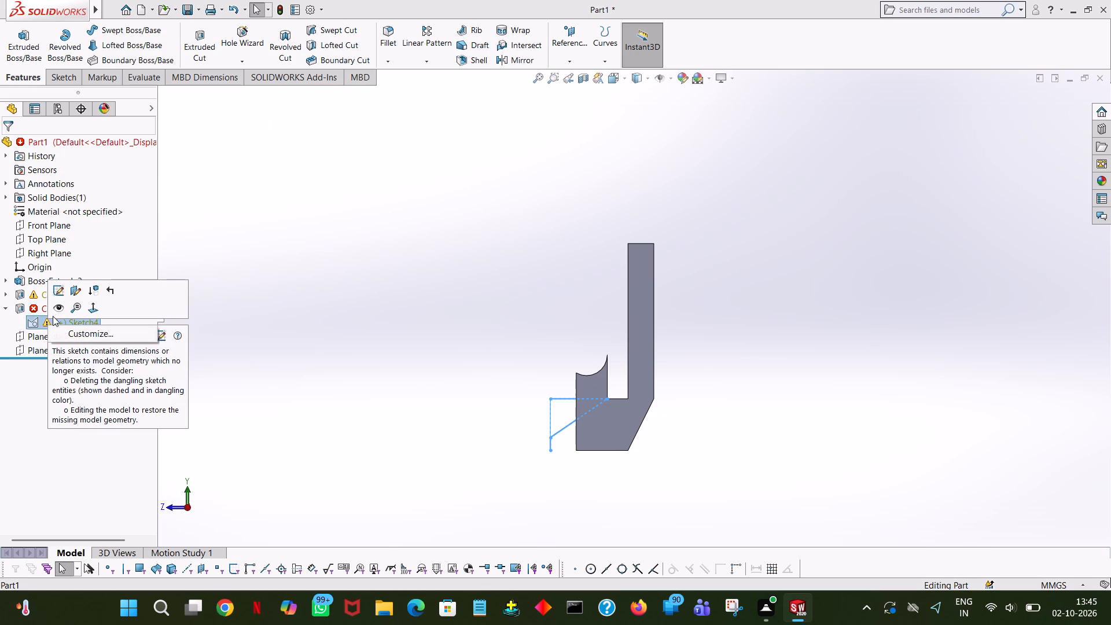
pyautogui.click(52, 307)
pyautogui.click(384, 282)
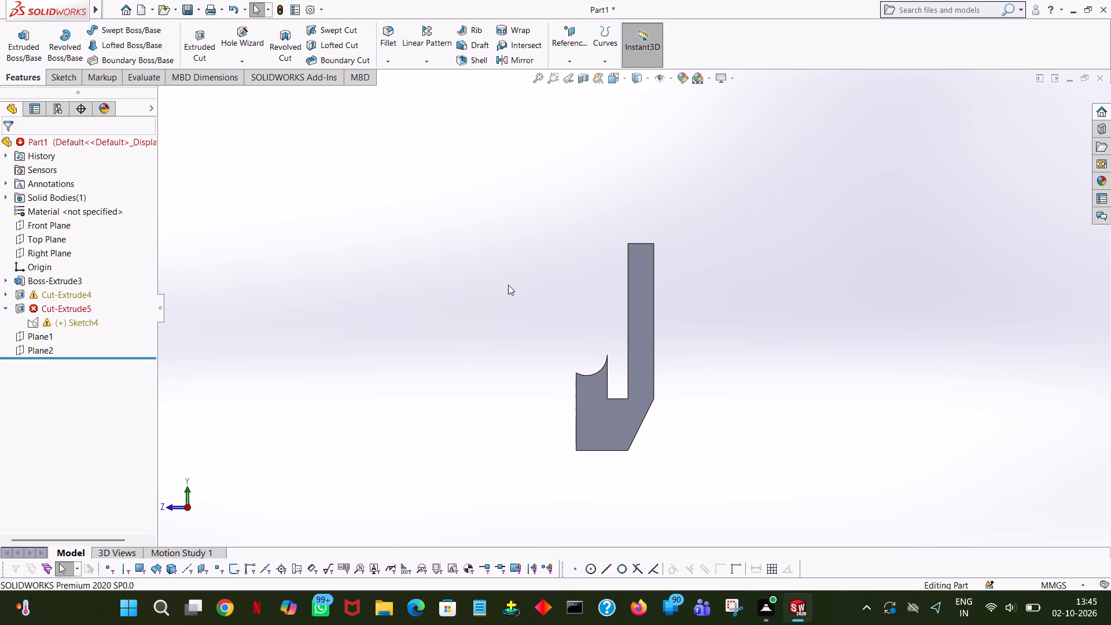
pyautogui.moveTo(511, 285); pyautogui.dragTo(488, 358, button='middle')
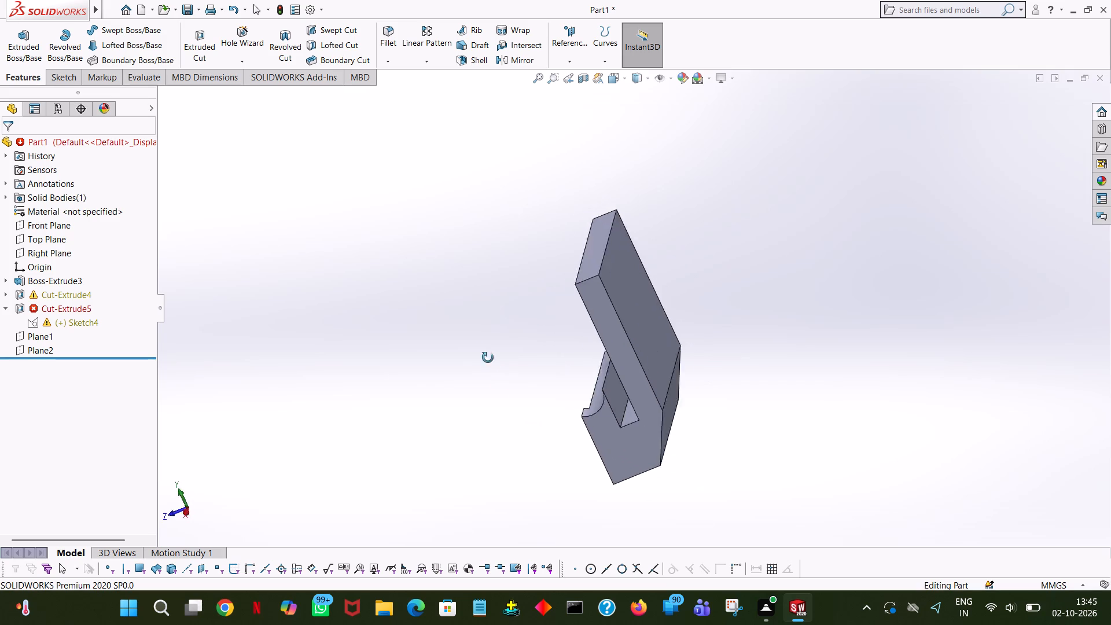
pyautogui.moveTo(488, 358); pyautogui.dragTo(913, 286, button='middle')
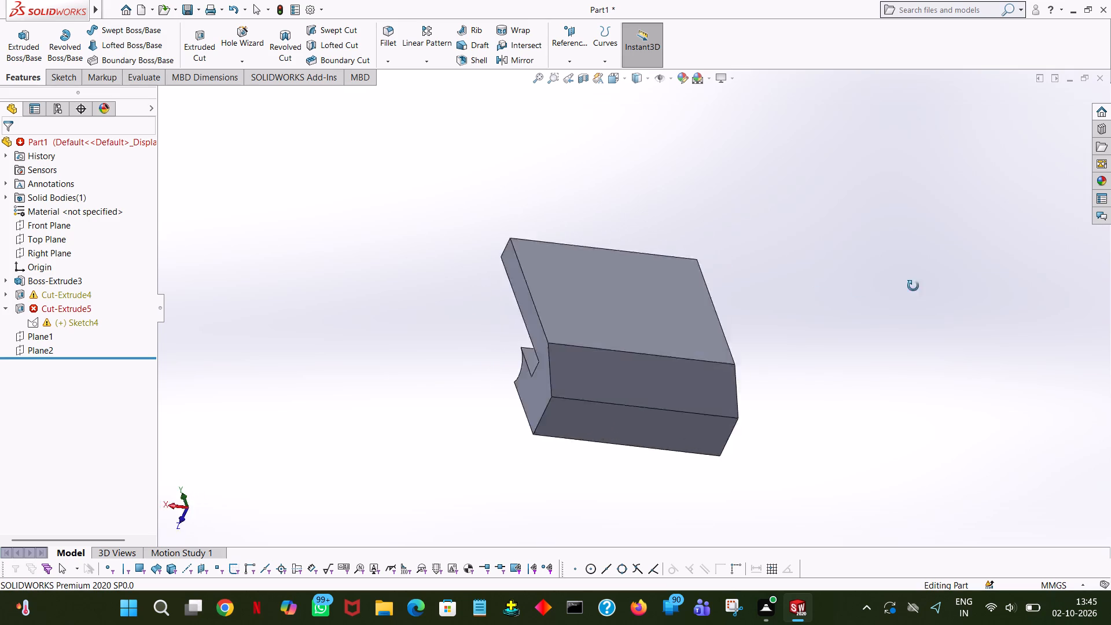
pyautogui.moveTo(913, 286); pyautogui.dragTo(864, 508, button='middle')
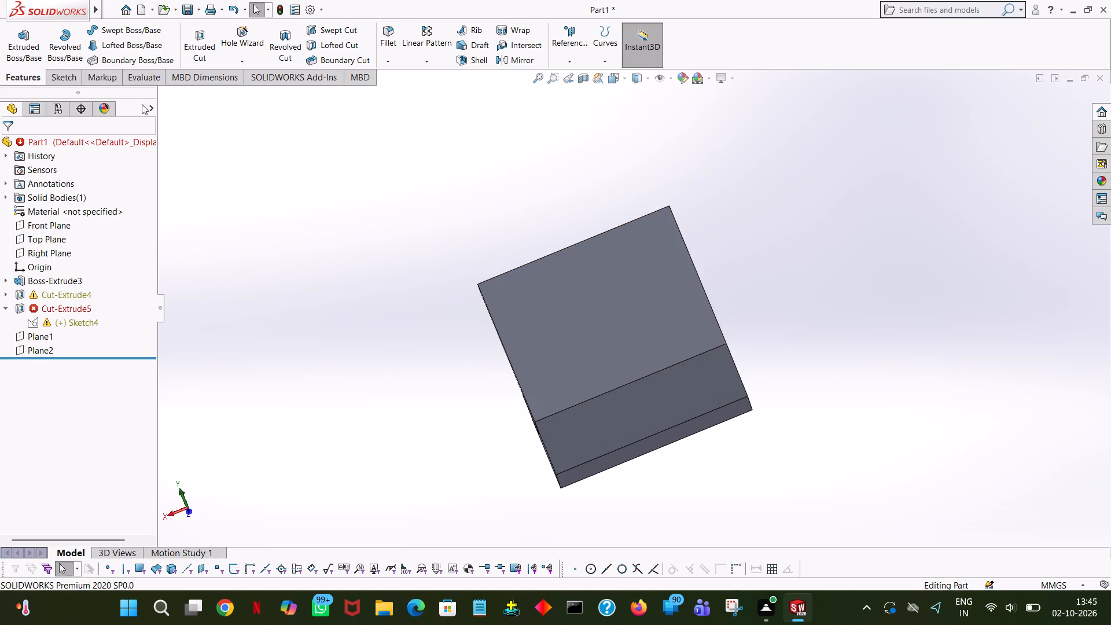
pyautogui.click(48, 304)
pyautogui.rightClick(48, 304)
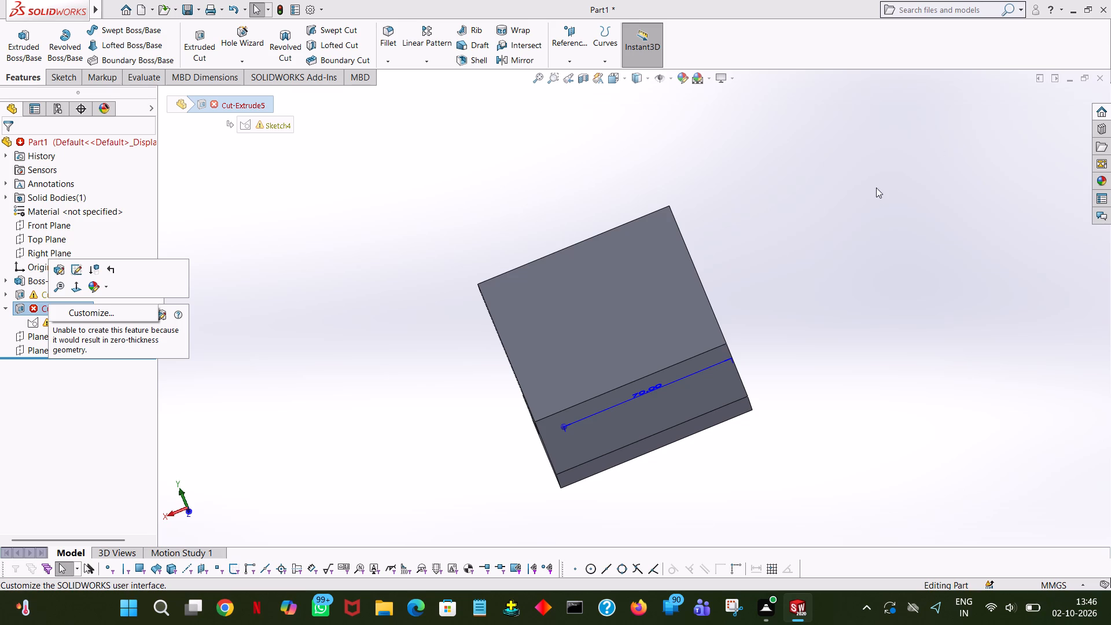
pyautogui.click(732, 152)
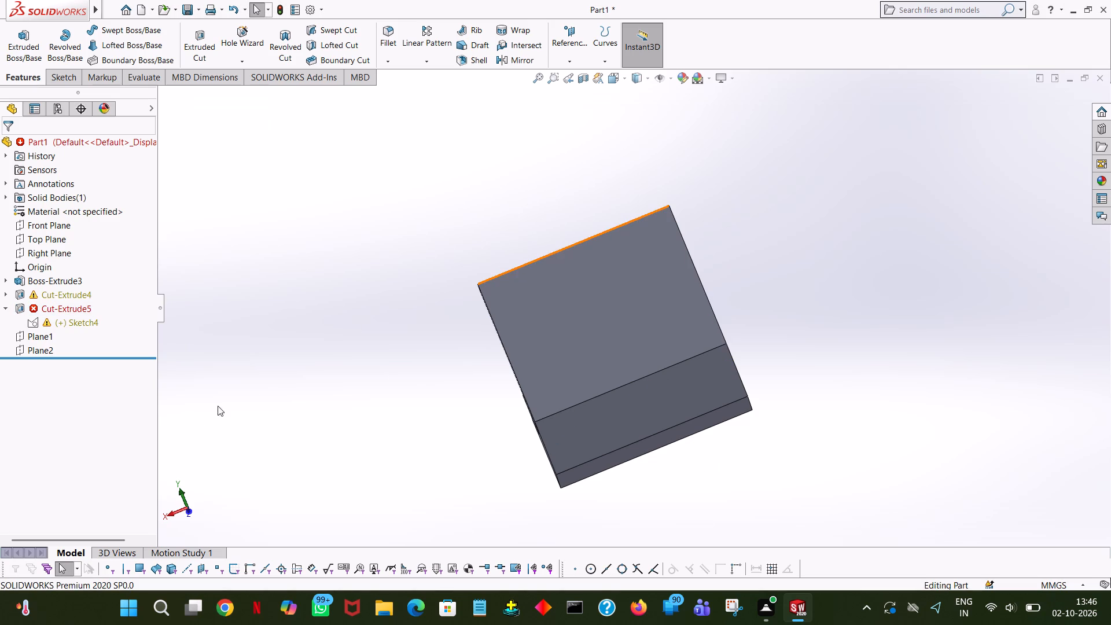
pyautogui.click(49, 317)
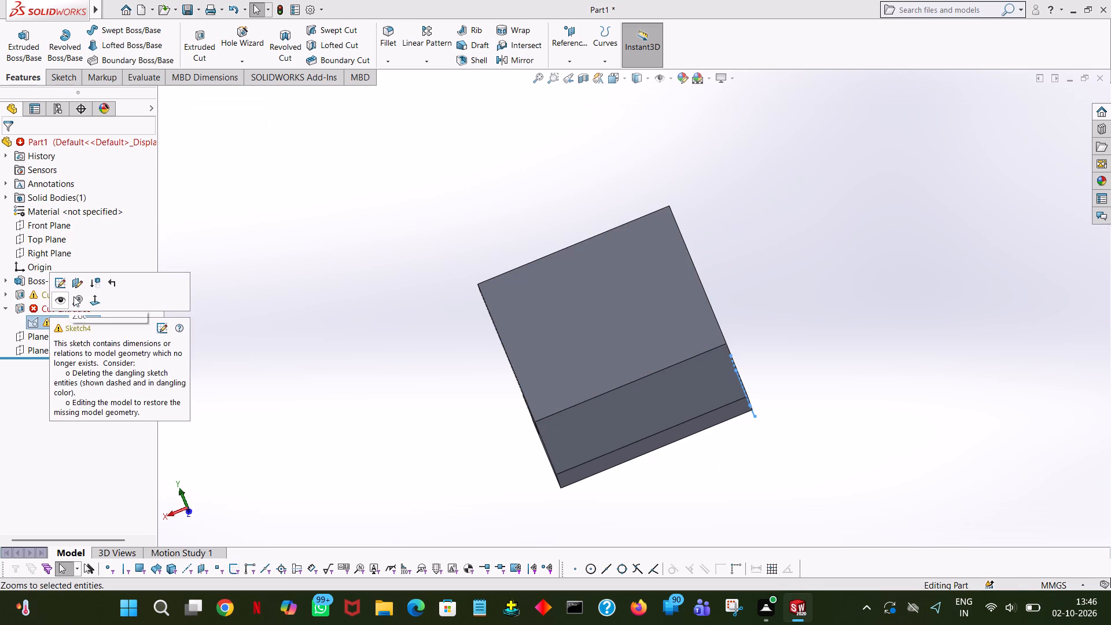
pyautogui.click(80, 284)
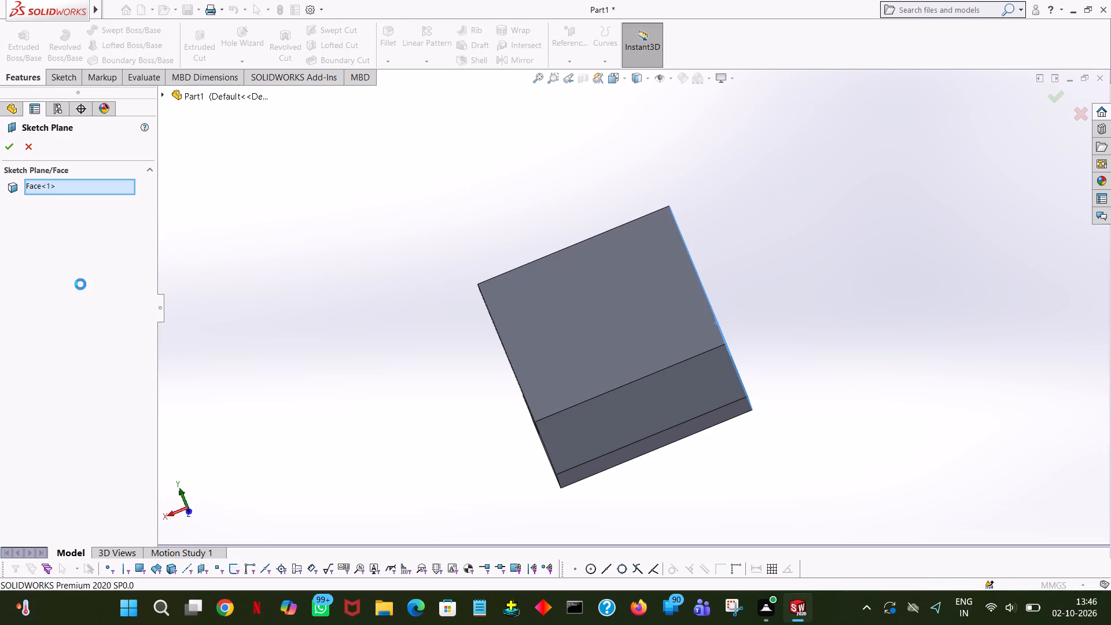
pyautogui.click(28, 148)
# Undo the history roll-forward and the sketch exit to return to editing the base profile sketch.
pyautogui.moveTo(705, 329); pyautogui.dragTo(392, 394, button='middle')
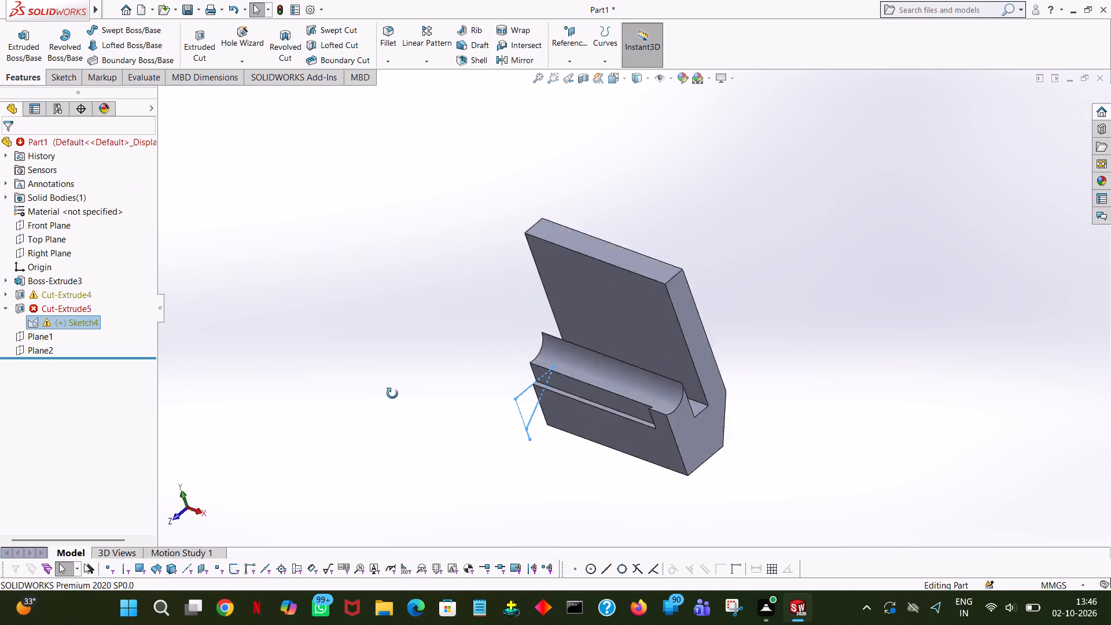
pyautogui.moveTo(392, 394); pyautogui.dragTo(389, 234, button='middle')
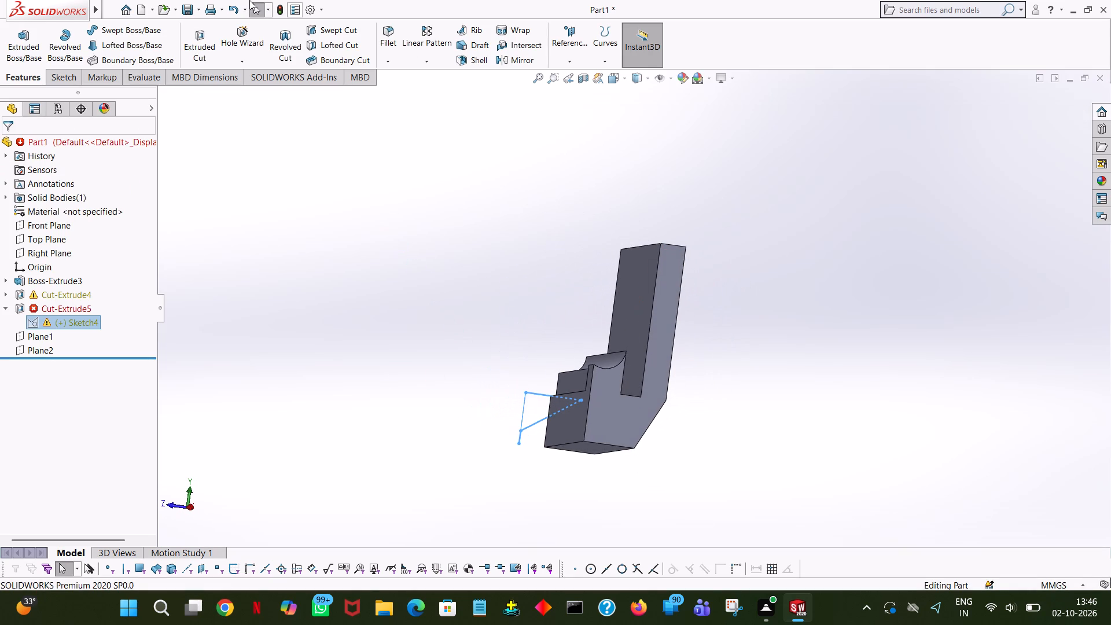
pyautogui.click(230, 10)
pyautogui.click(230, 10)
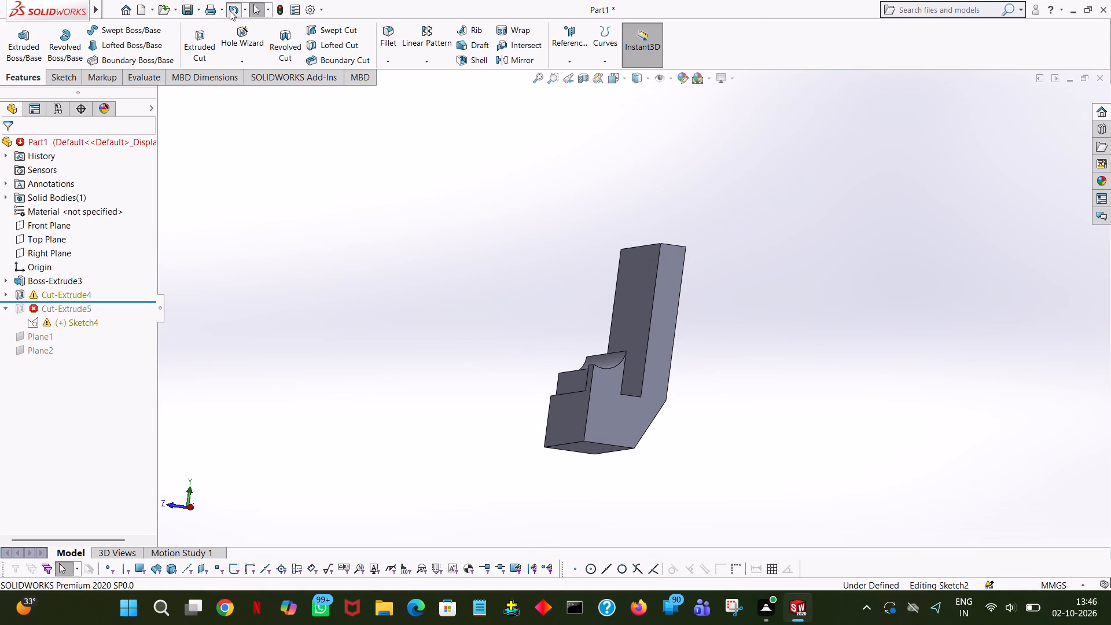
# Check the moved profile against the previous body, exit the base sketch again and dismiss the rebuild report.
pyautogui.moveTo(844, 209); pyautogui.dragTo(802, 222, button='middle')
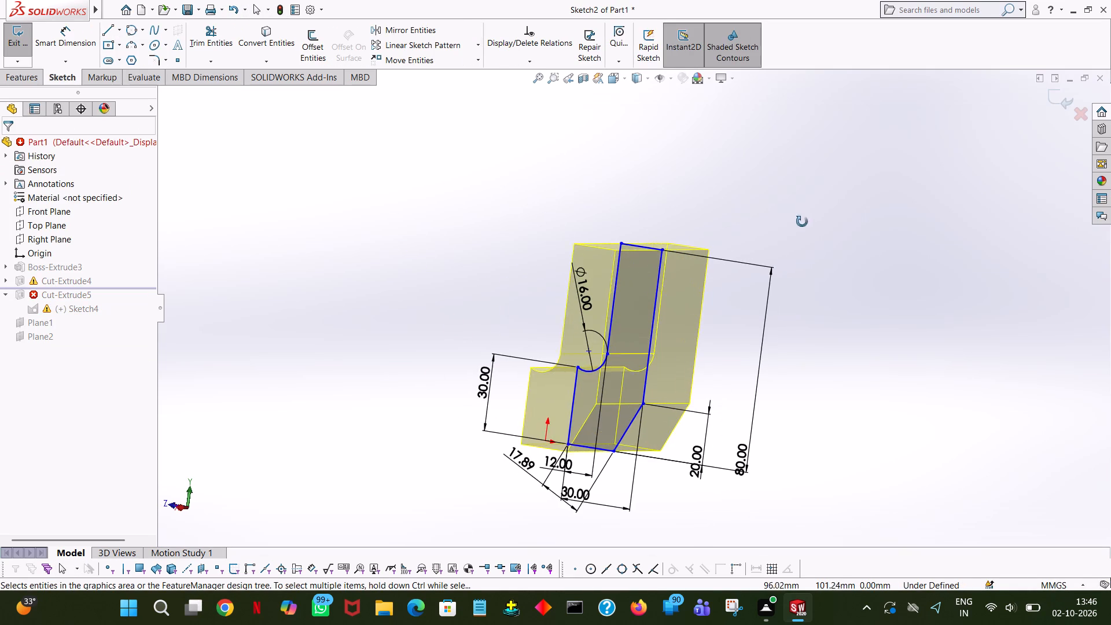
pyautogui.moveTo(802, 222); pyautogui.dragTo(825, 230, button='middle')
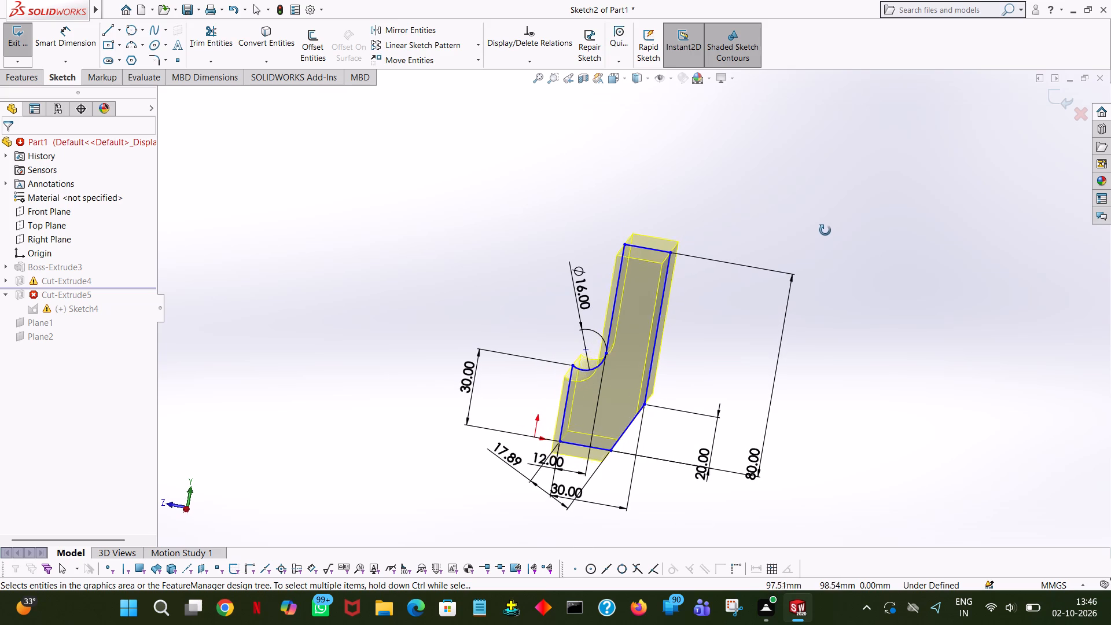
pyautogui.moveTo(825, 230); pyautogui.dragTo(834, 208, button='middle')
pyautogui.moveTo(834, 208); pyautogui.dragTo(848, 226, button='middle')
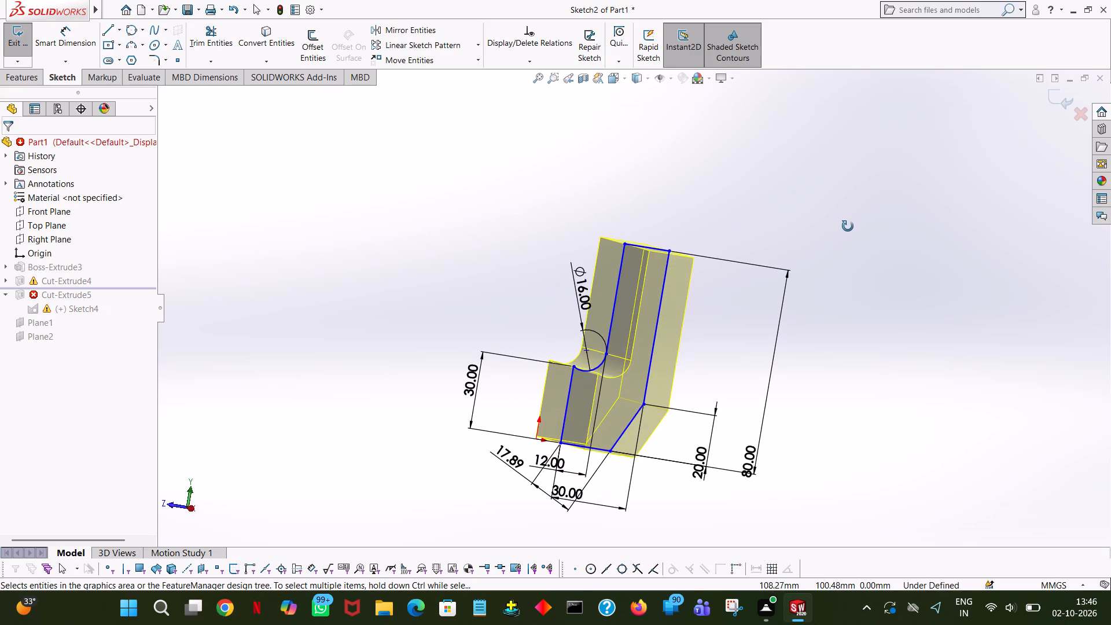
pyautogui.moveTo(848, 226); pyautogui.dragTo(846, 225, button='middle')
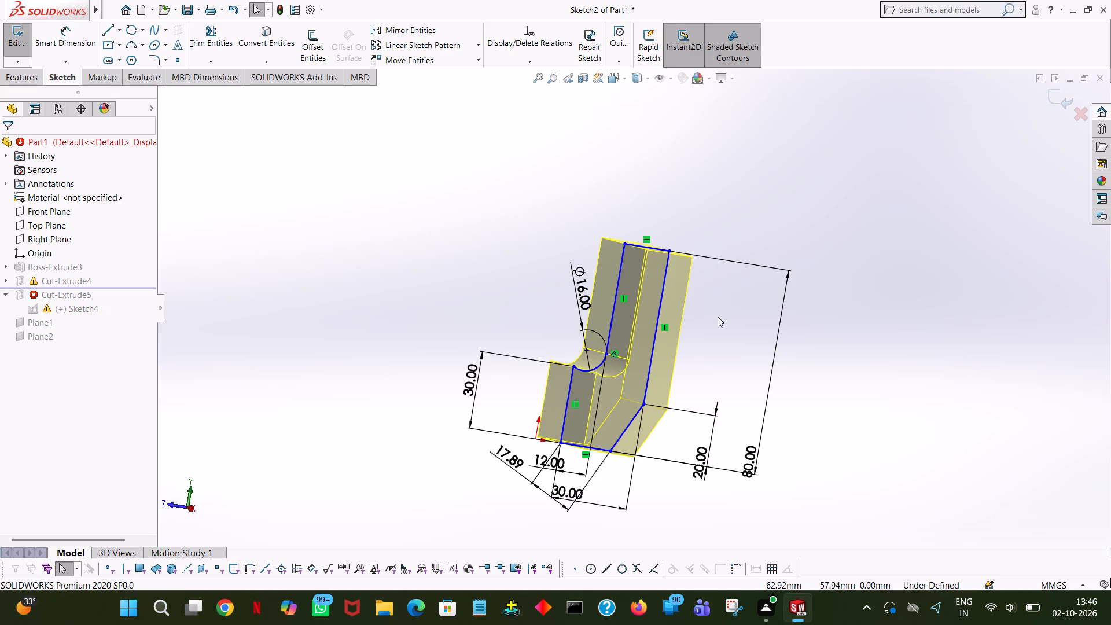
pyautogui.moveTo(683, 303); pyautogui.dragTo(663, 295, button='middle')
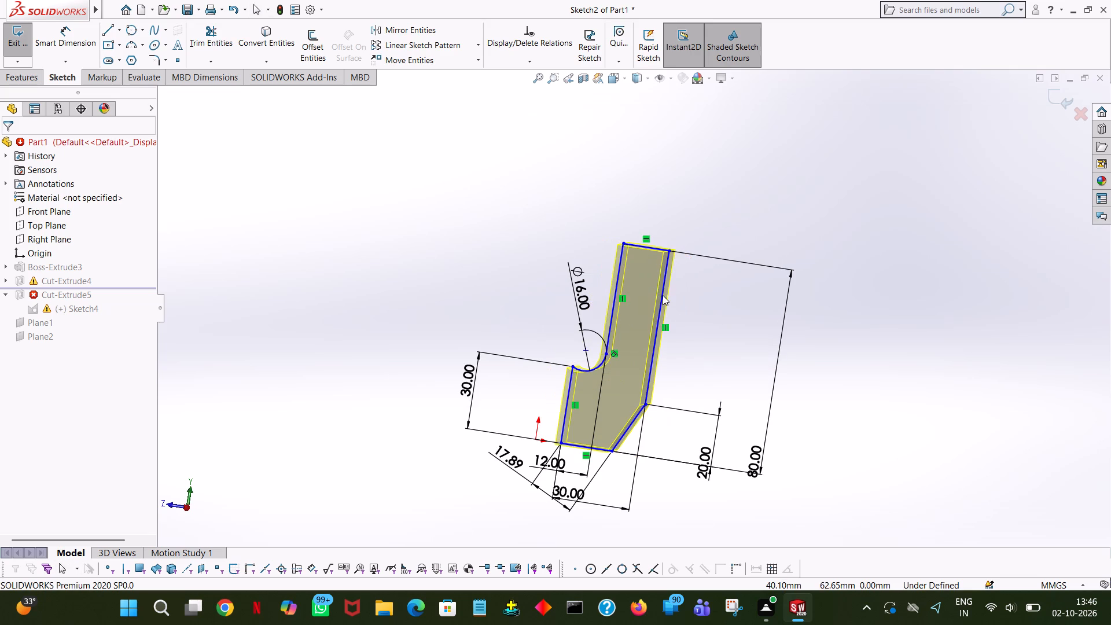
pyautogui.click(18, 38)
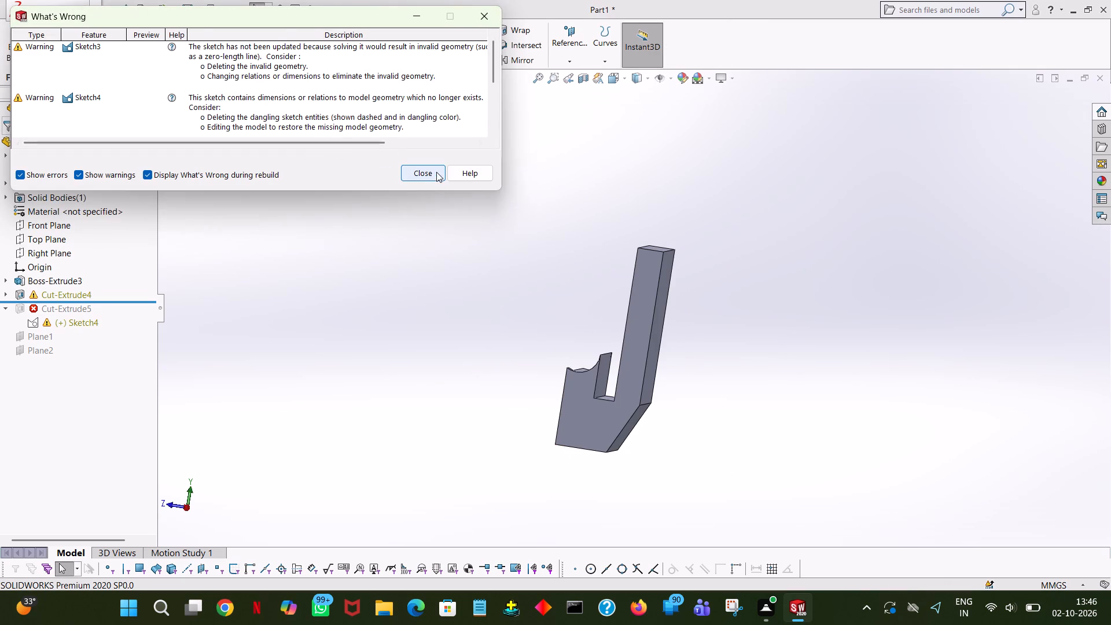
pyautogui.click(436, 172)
# Inspect the rebuilt body, and undo the sketch exit, the profile move and earlier changes back to before Mirror8 was removed.
pyautogui.click(511, 341)
pyautogui.moveTo(511, 341); pyautogui.dragTo(511, 396, button='middle')
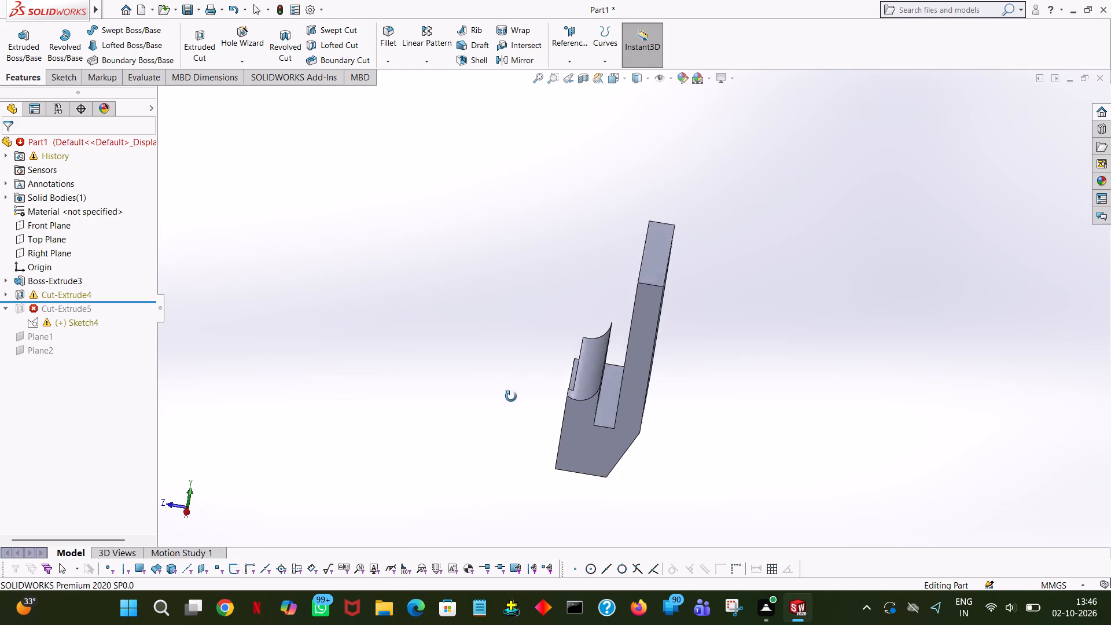
pyautogui.moveTo(511, 396); pyautogui.dragTo(504, 564, button='middle')
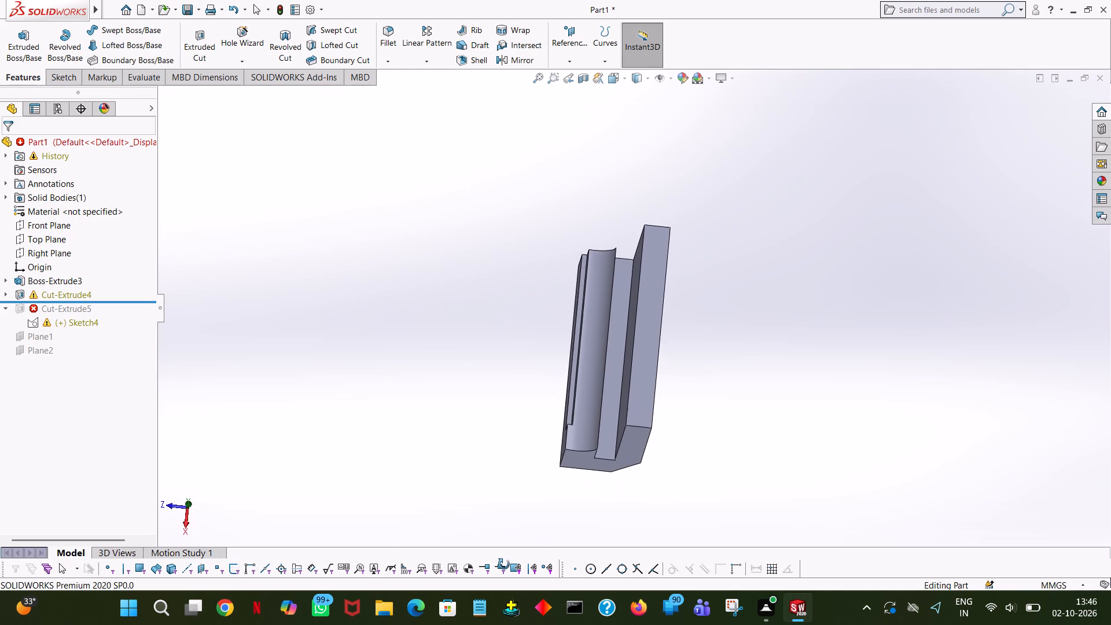
pyautogui.moveTo(504, 564); pyautogui.dragTo(504, 568, button='middle')
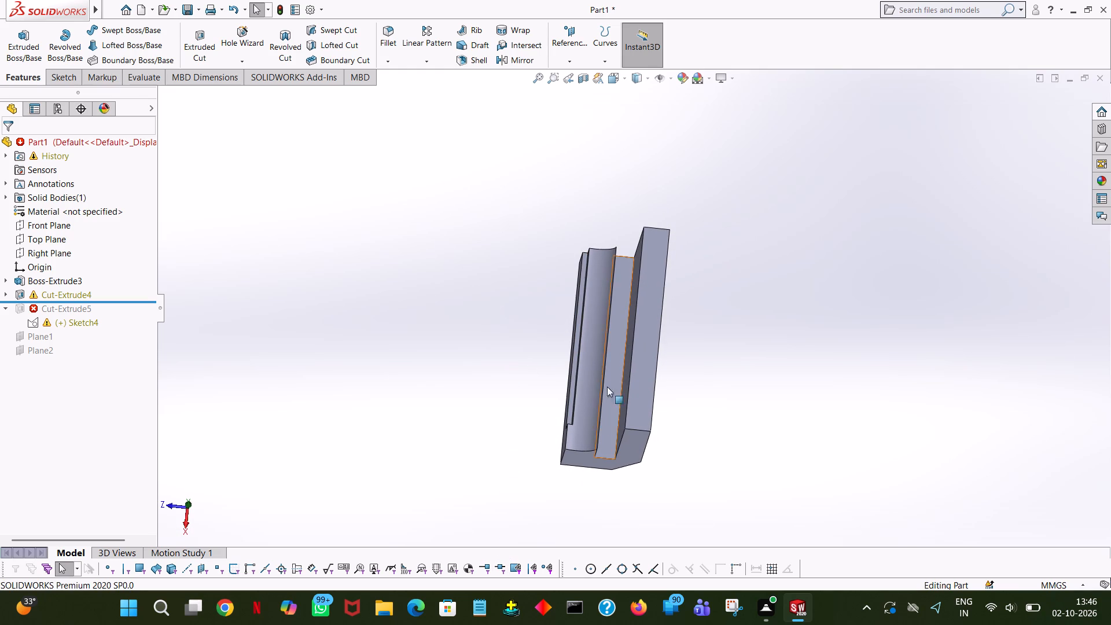
pyautogui.click(238, 13)
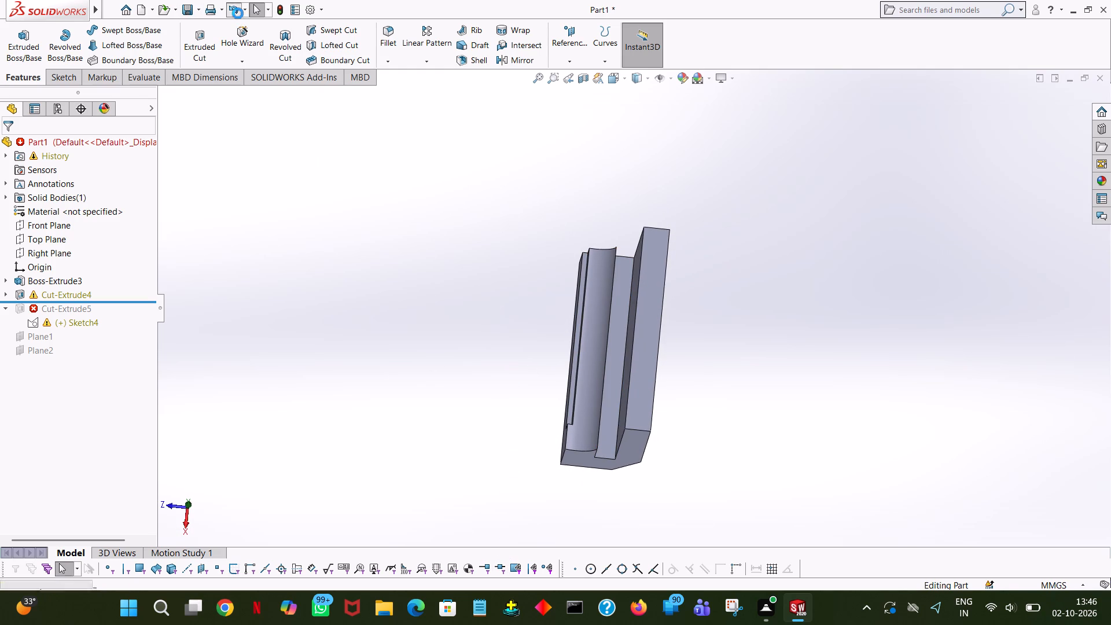
pyautogui.click(238, 13)
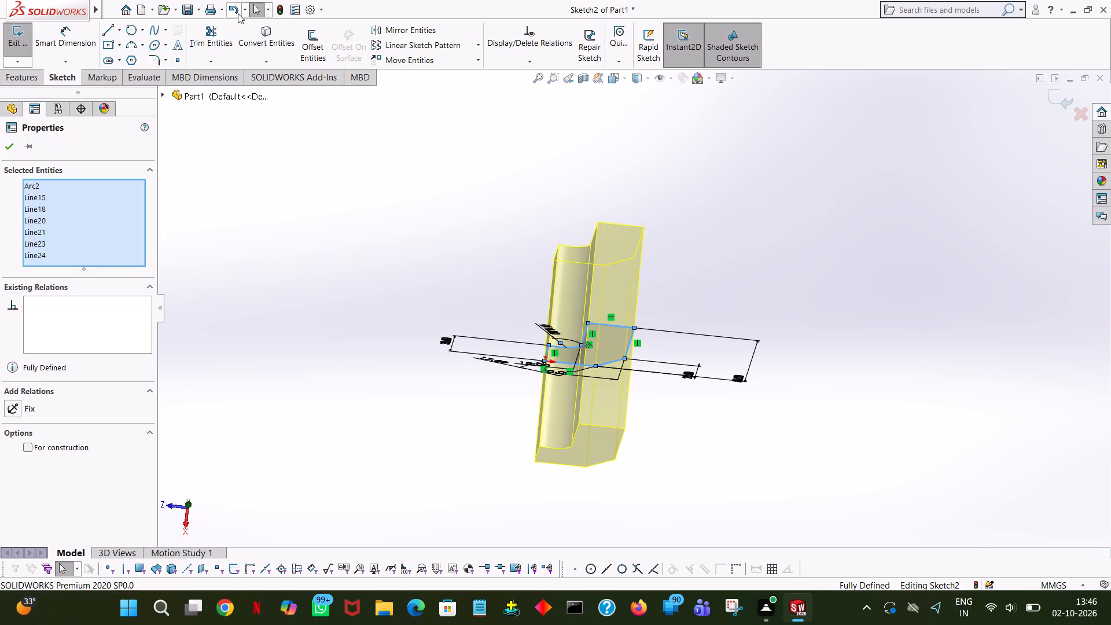
pyautogui.click(238, 13)
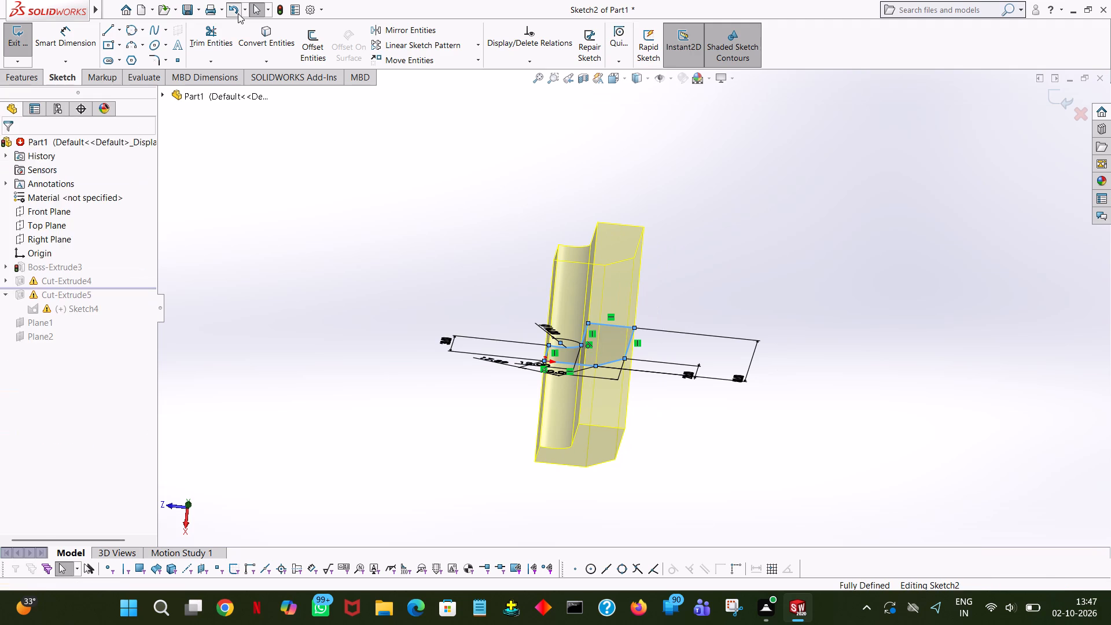
pyautogui.click(238, 13)
pyautogui.click(238, 13)
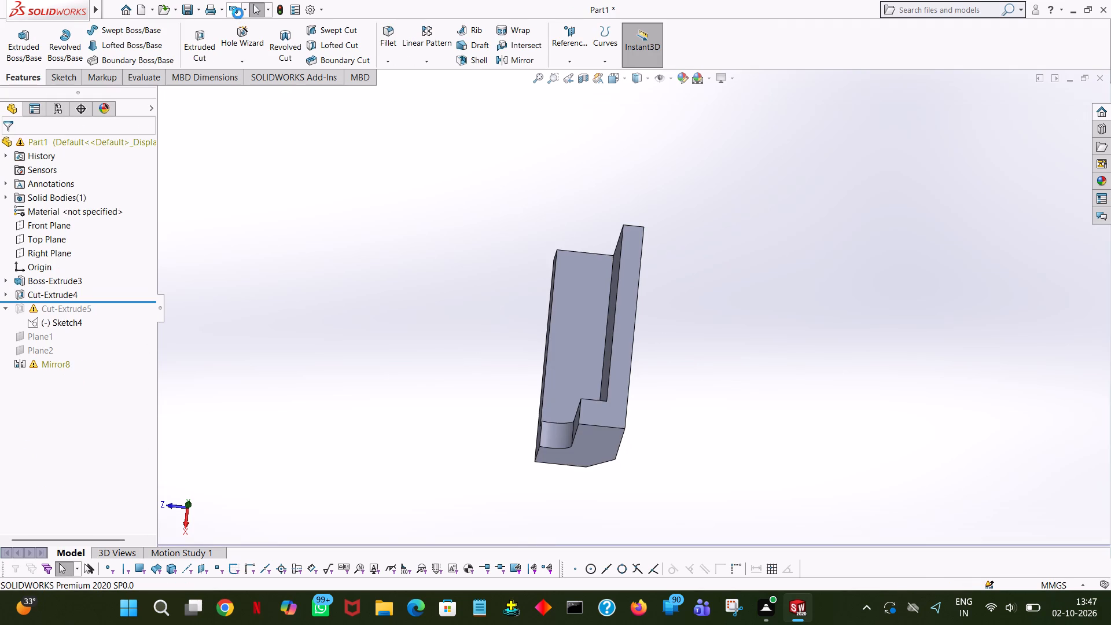
# Roll the feature history forward past Cut-Extrude5, the two planes and Mirror8.
pyautogui.moveTo(705, 413); pyautogui.dragTo(738, 177, button='middle')
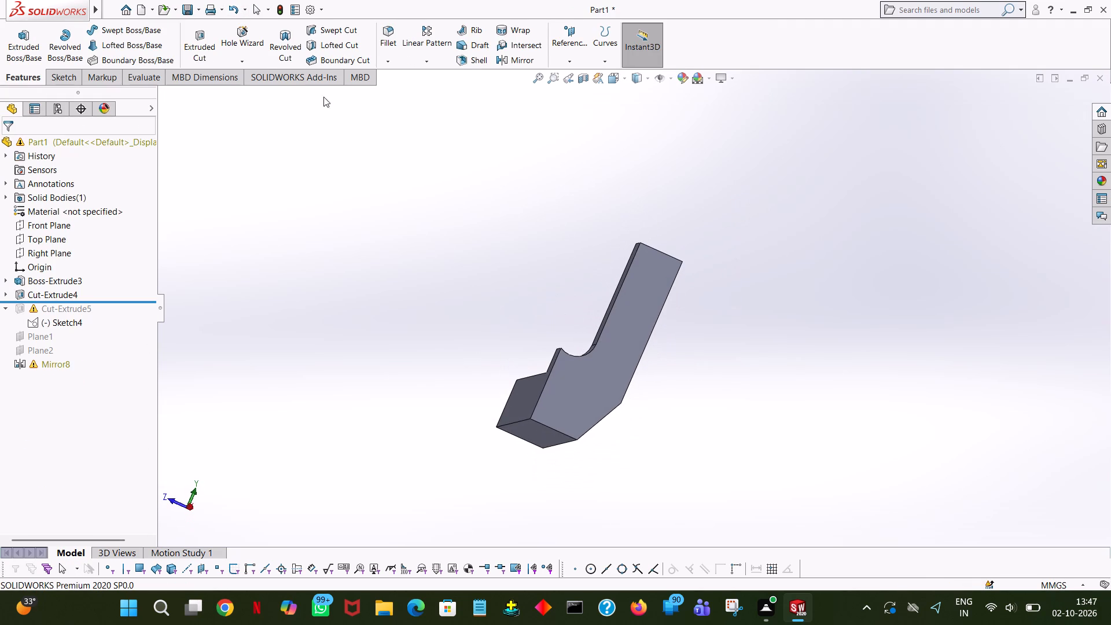
pyautogui.click(71, 367)
pyautogui.moveTo(100, 300); pyautogui.dragTo(95, 408)
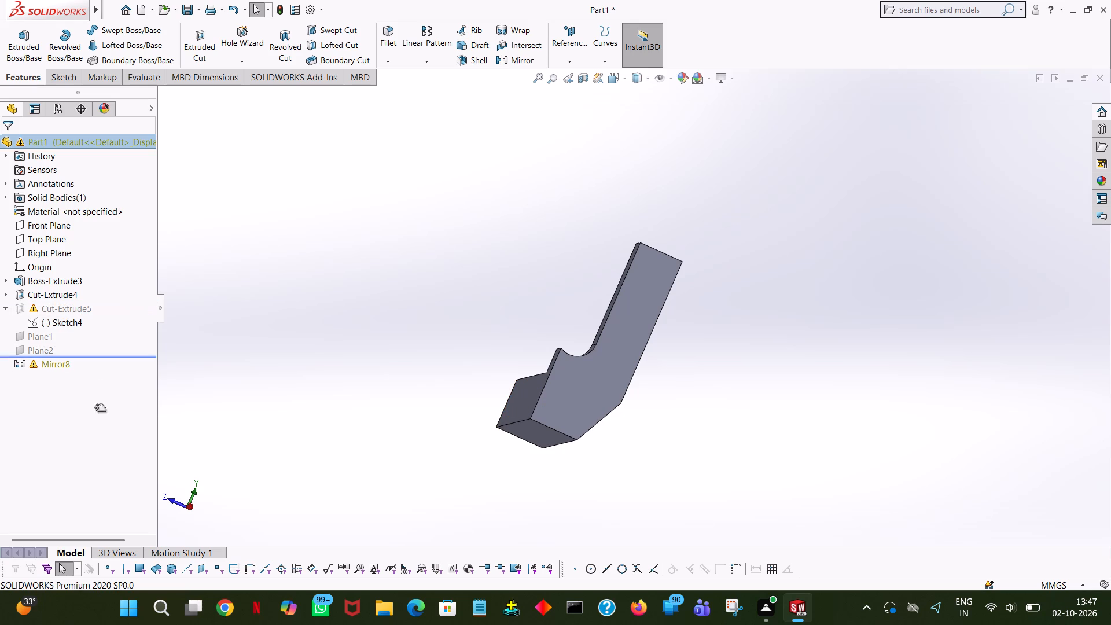
pyautogui.moveTo(95, 408); pyautogui.dragTo(90, 442)
pyautogui.moveTo(124, 356); pyautogui.dragTo(120, 439)
# Delete the Mirror8 feature from the part.
pyautogui.click(45, 359)
pyautogui.rightClick(45, 359)
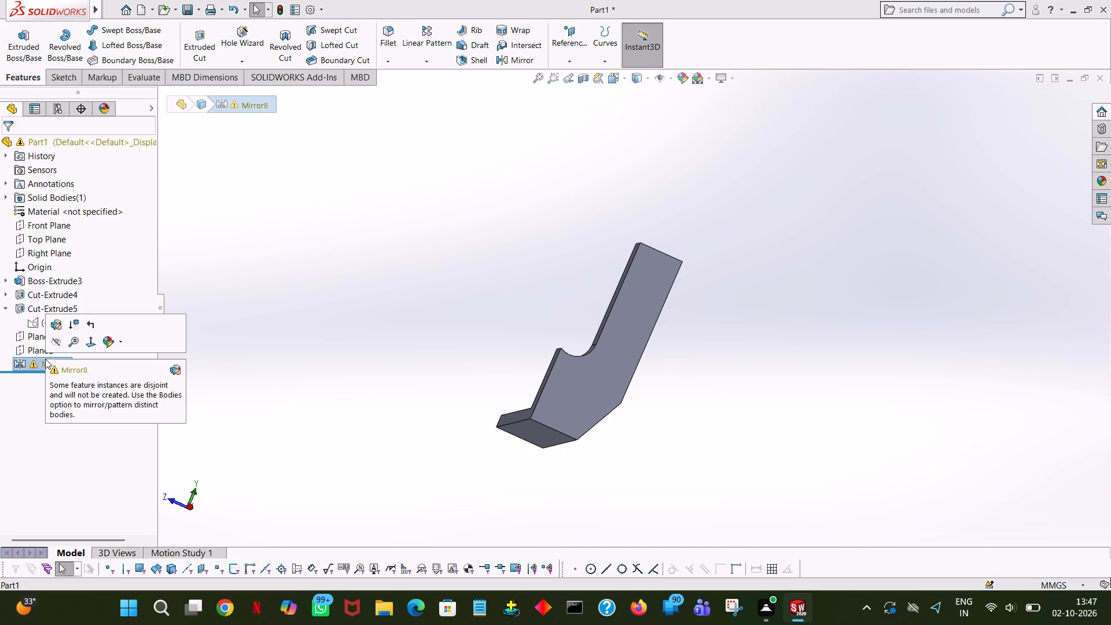
pyautogui.click(343, 281)
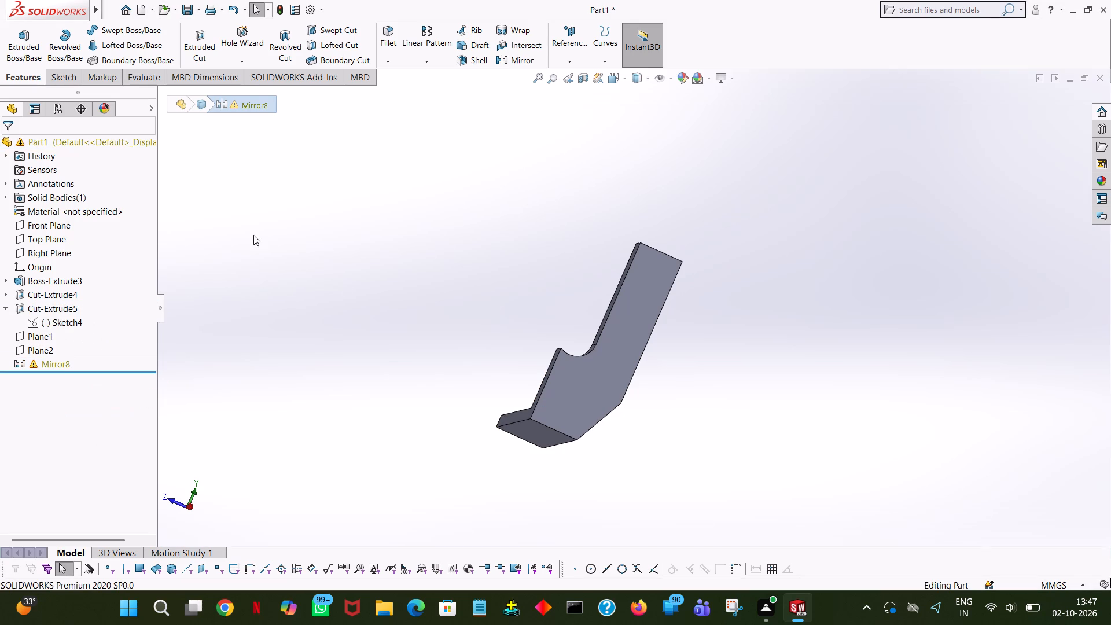
pyautogui.keyDown('ctrl'); pyautogui.scroll(-2, 260, 243); pyautogui.keyUp('ctrl')
pyautogui.keyDown('ctrl'); pyautogui.scroll(6, 260, 243); pyautogui.keyUp('ctrl')
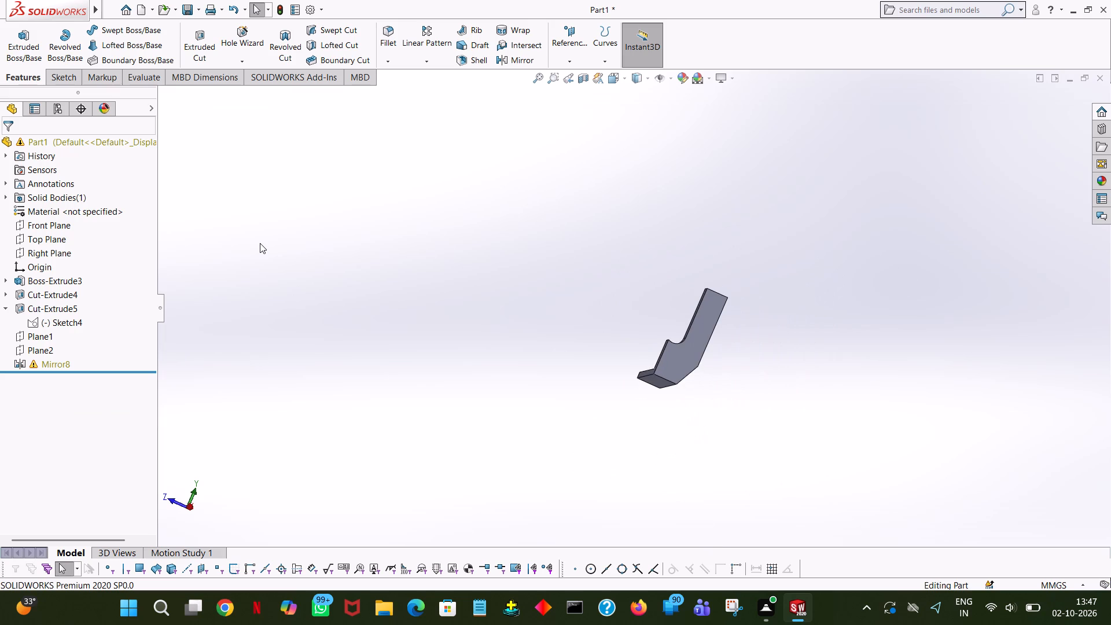
pyautogui.click(46, 366)
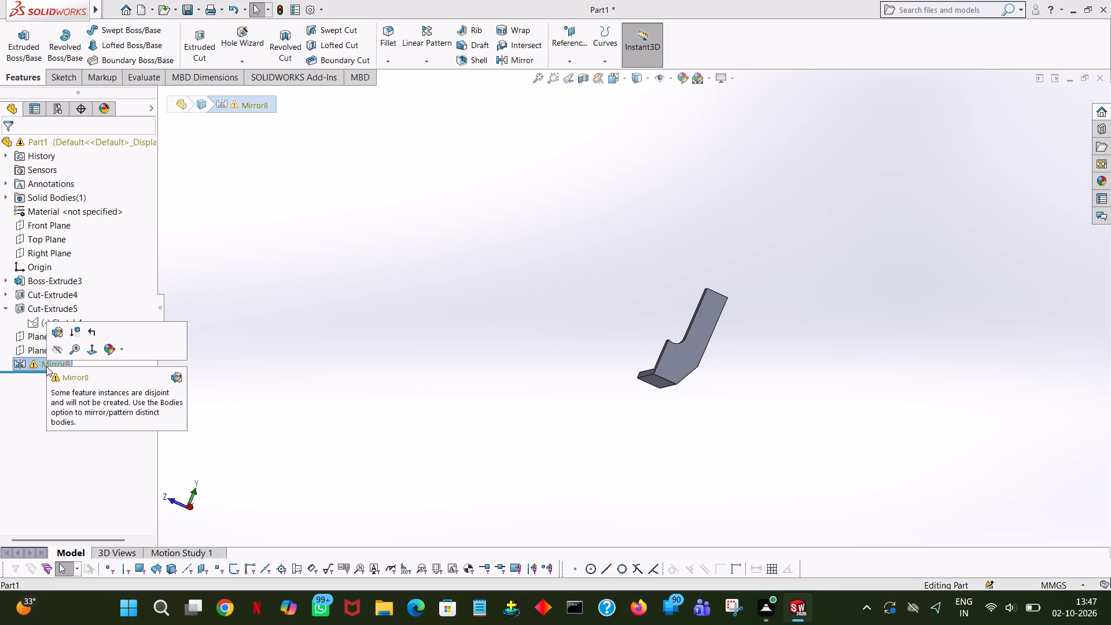
pyautogui.rightClick(46, 366)
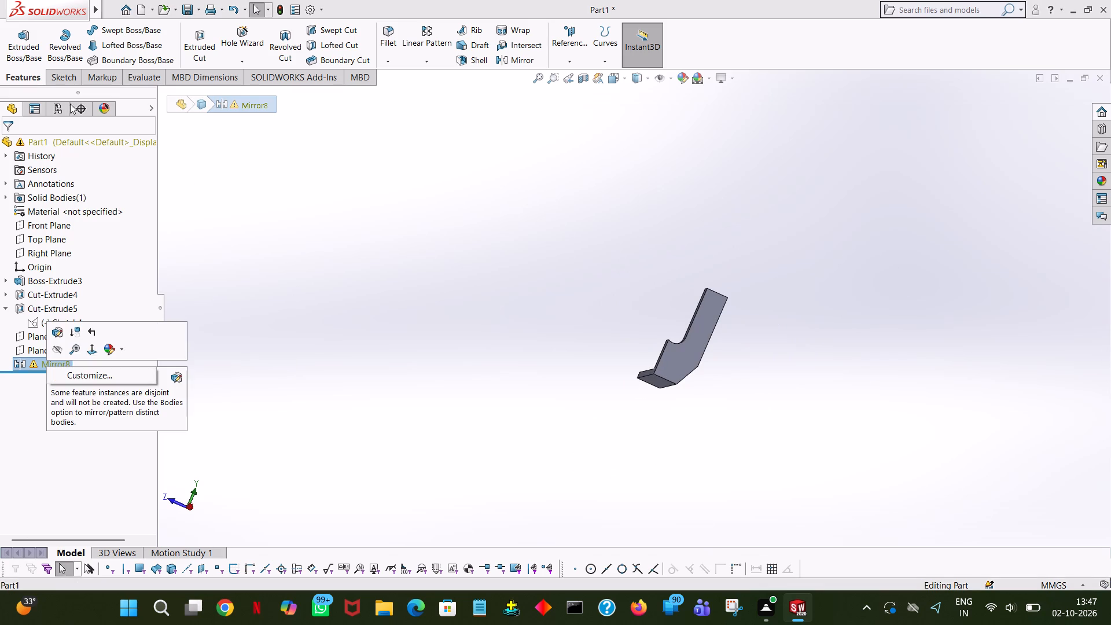
pyautogui.click(104, 141)
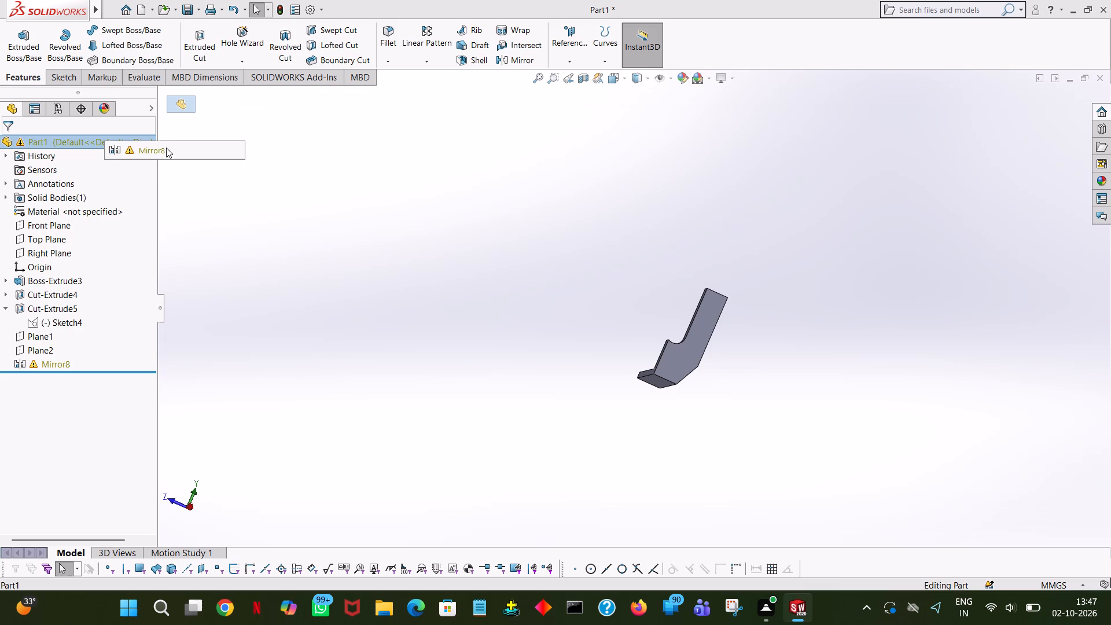
pyautogui.click(166, 148)
pyautogui.rightClick(166, 148)
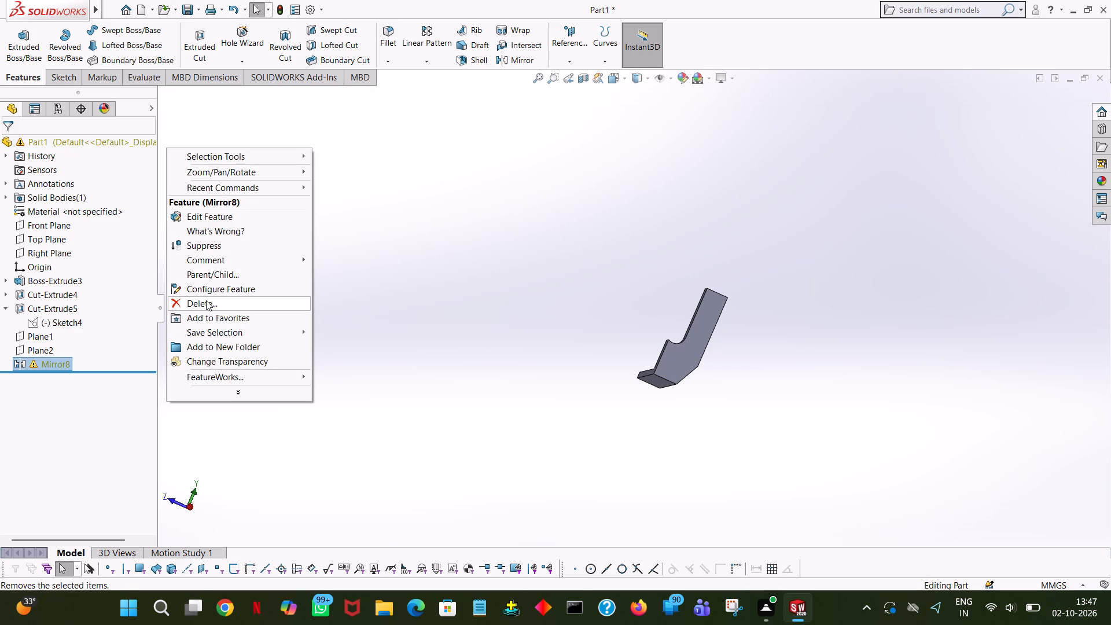
pyautogui.click(206, 300)
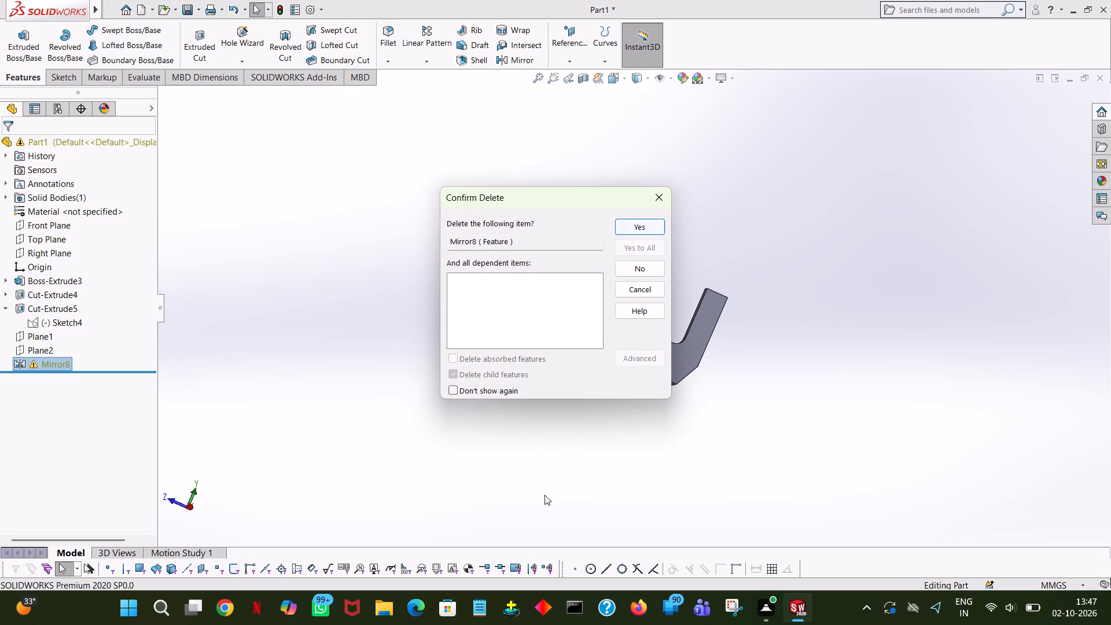
pyautogui.click(627, 229)
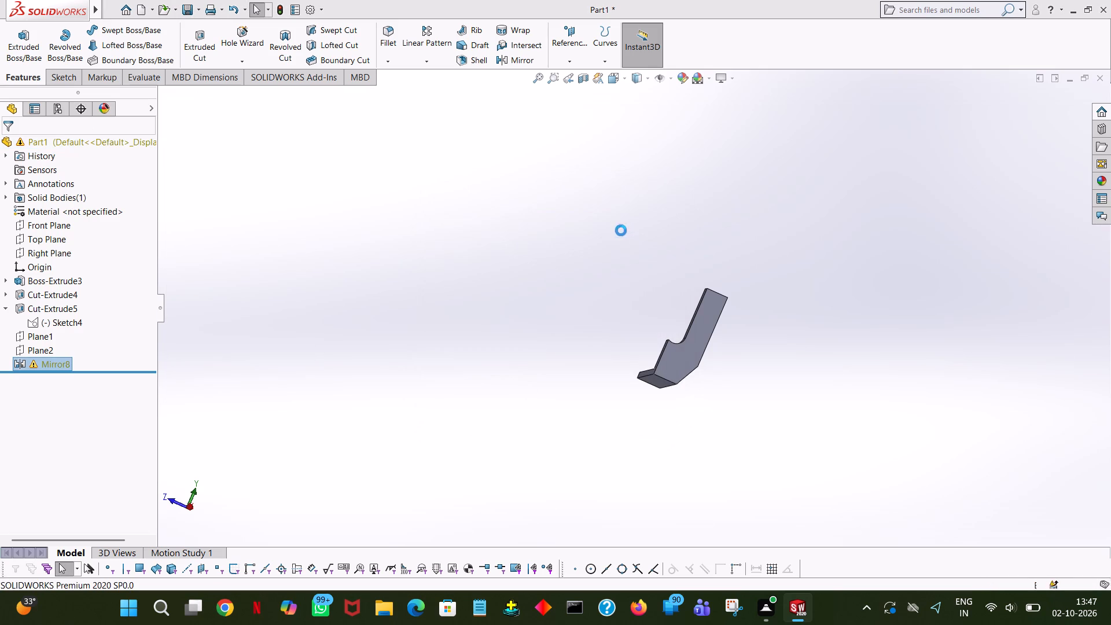
# Start an Extruded Boss/Base sketch on the body's notched profile face.
pyautogui.click(516, 253)
pyautogui.moveTo(516, 265); pyautogui.dragTo(512, 341, button='middle')
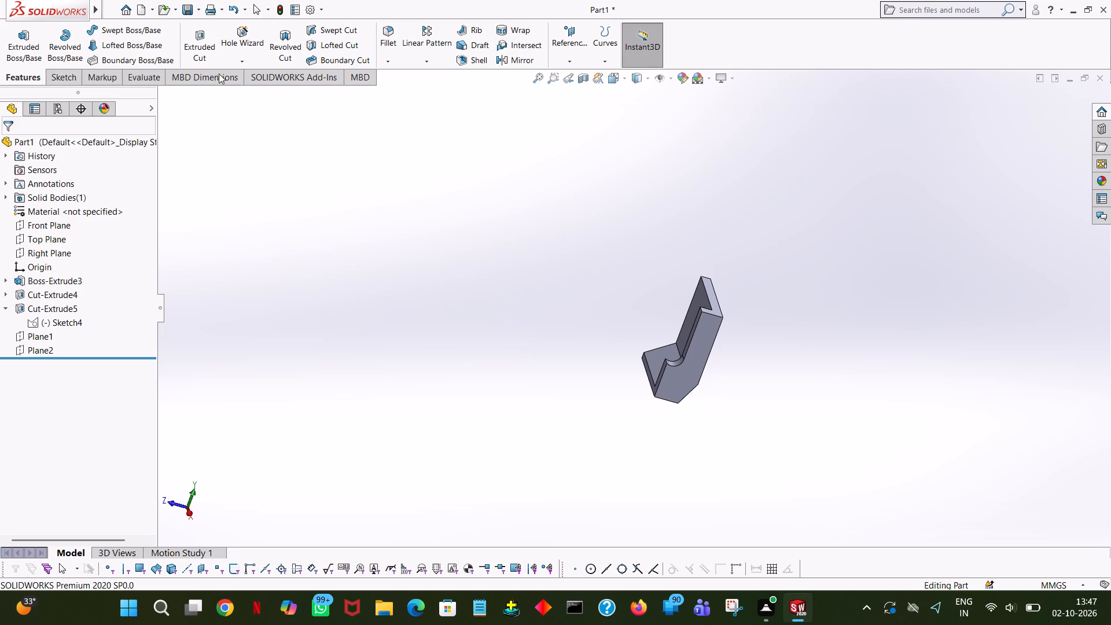
pyautogui.click(33, 35)
pyautogui.click(694, 353)
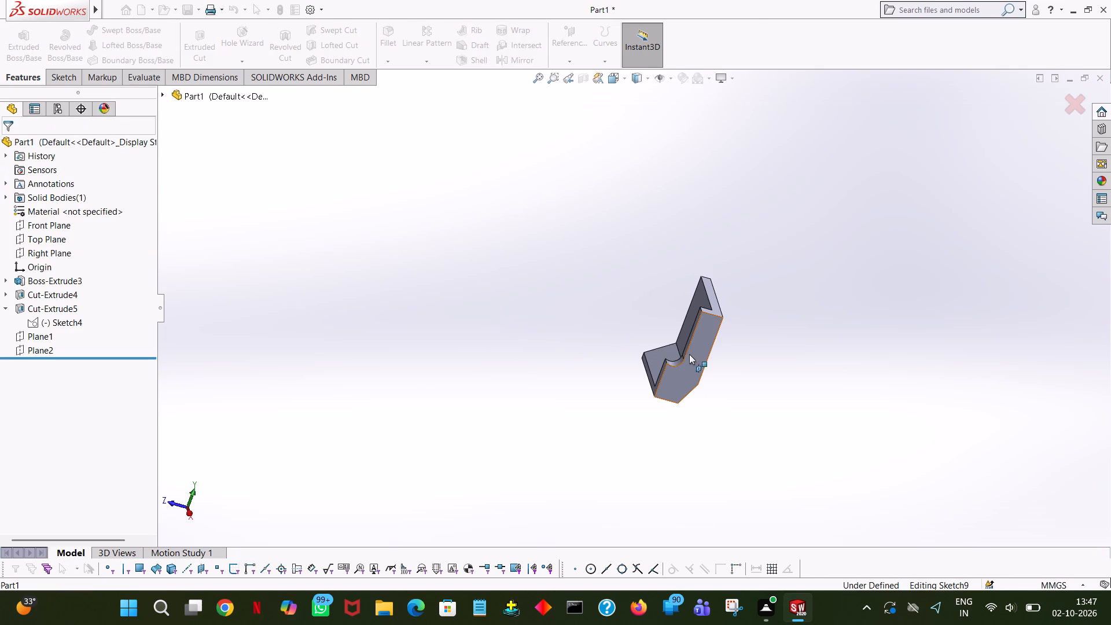
pyautogui.press('space')
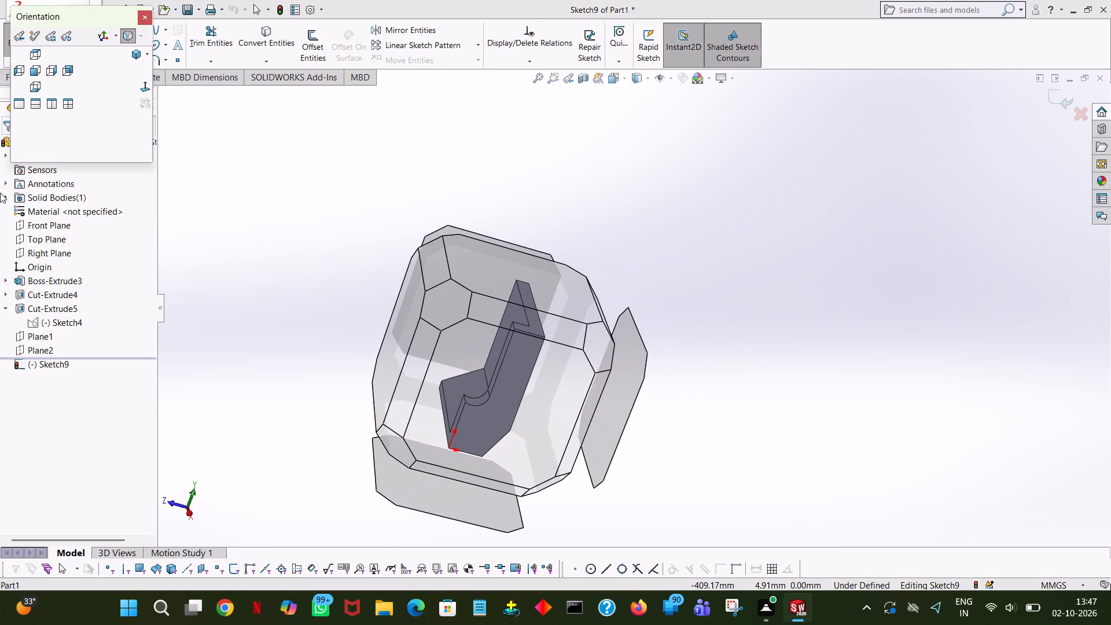
pyautogui.press('Return')
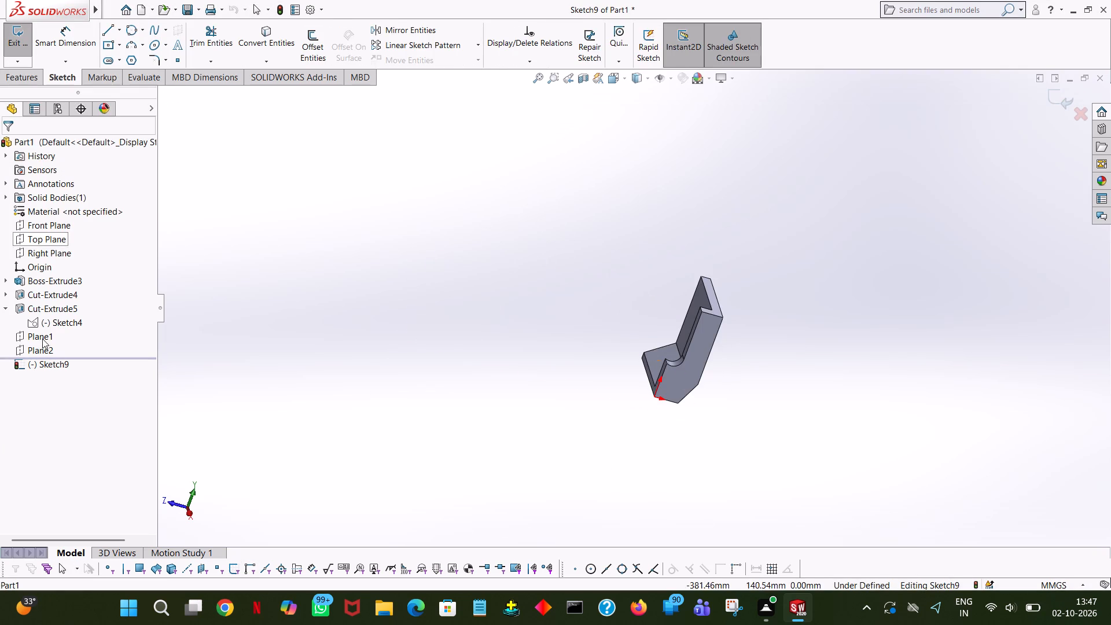
pyautogui.press('space')
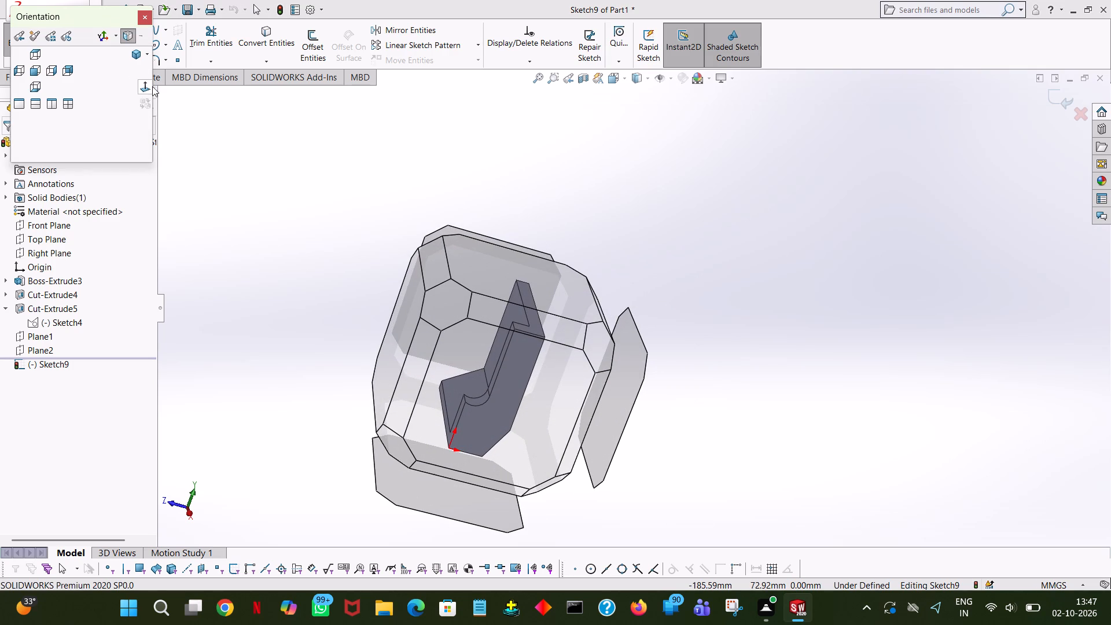
pyautogui.click(149, 86)
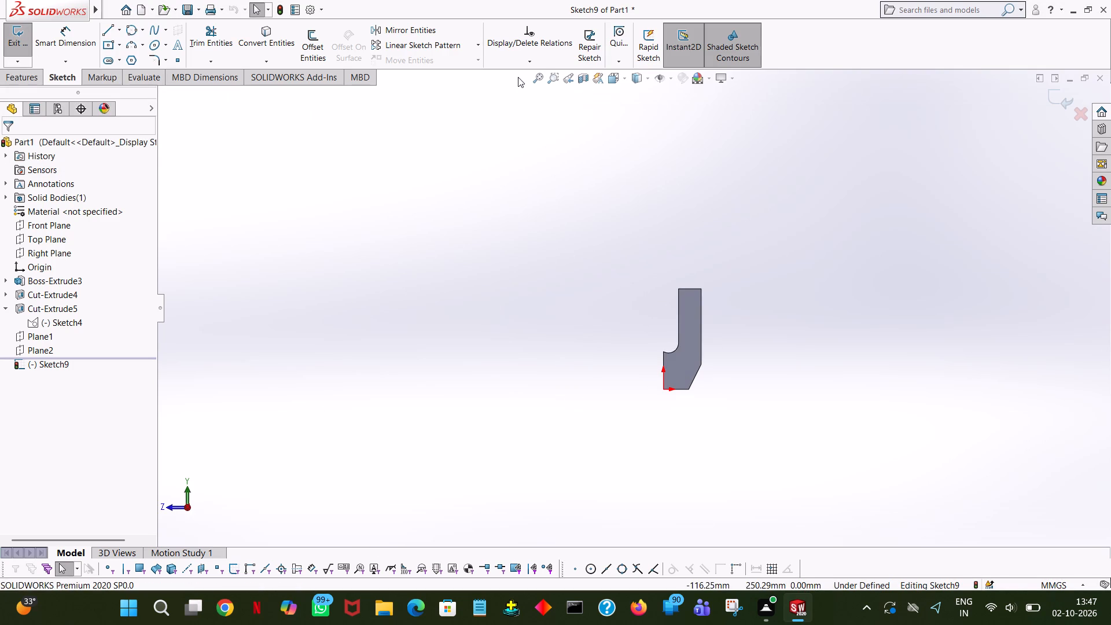
pyautogui.click(533, 80)
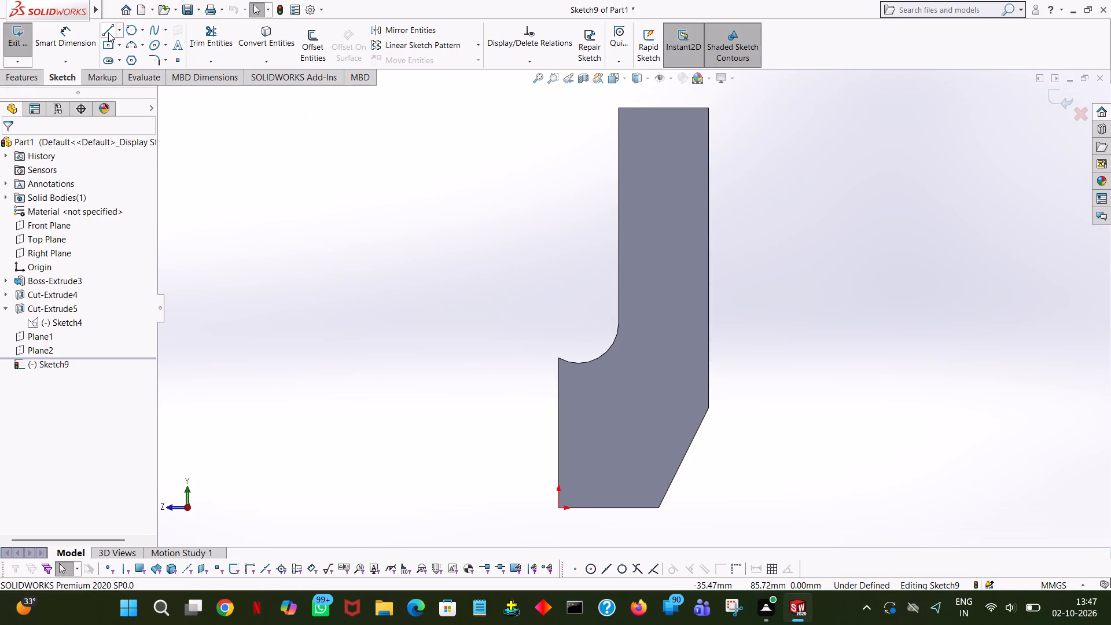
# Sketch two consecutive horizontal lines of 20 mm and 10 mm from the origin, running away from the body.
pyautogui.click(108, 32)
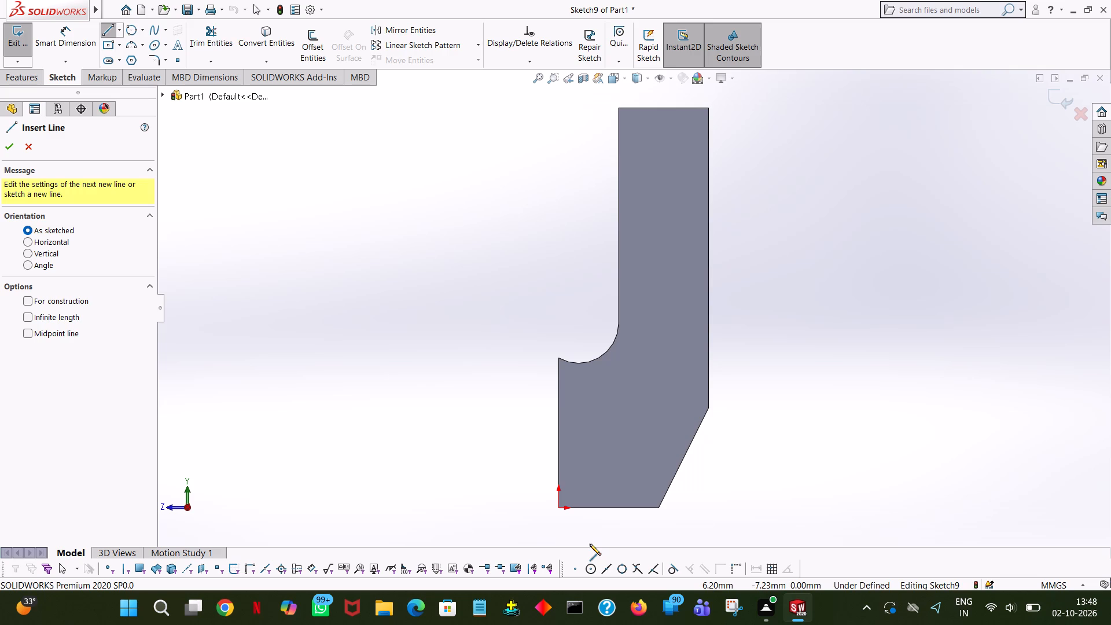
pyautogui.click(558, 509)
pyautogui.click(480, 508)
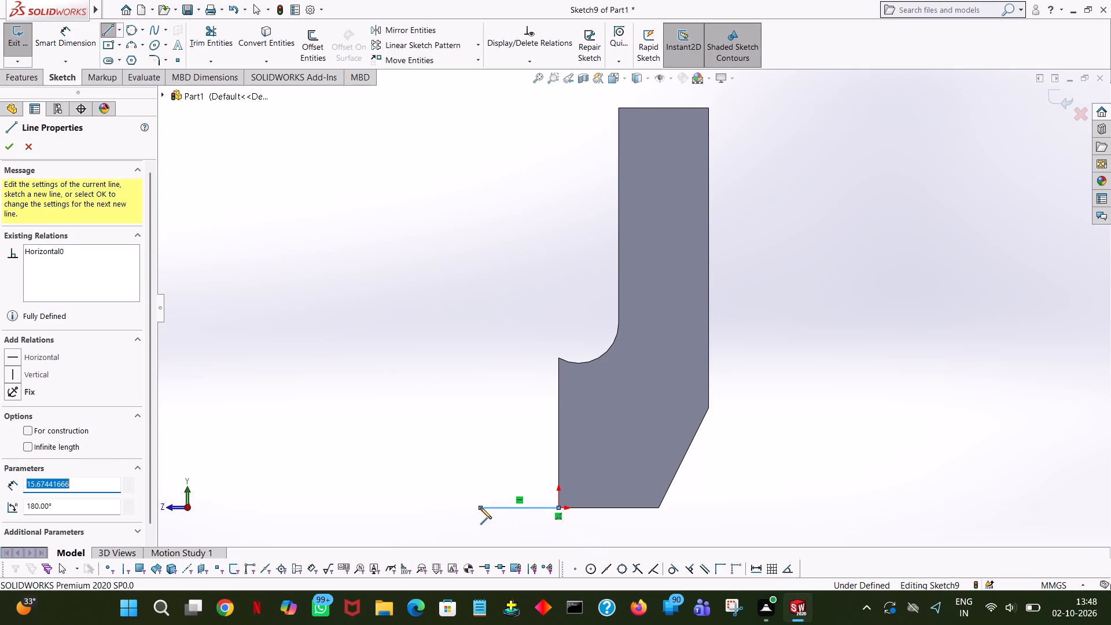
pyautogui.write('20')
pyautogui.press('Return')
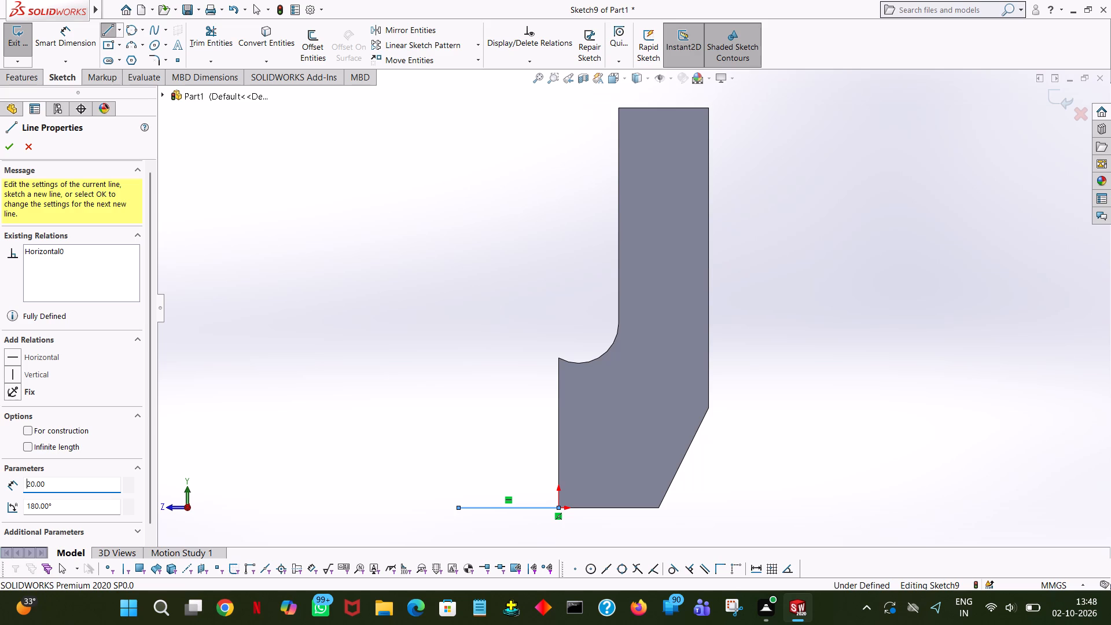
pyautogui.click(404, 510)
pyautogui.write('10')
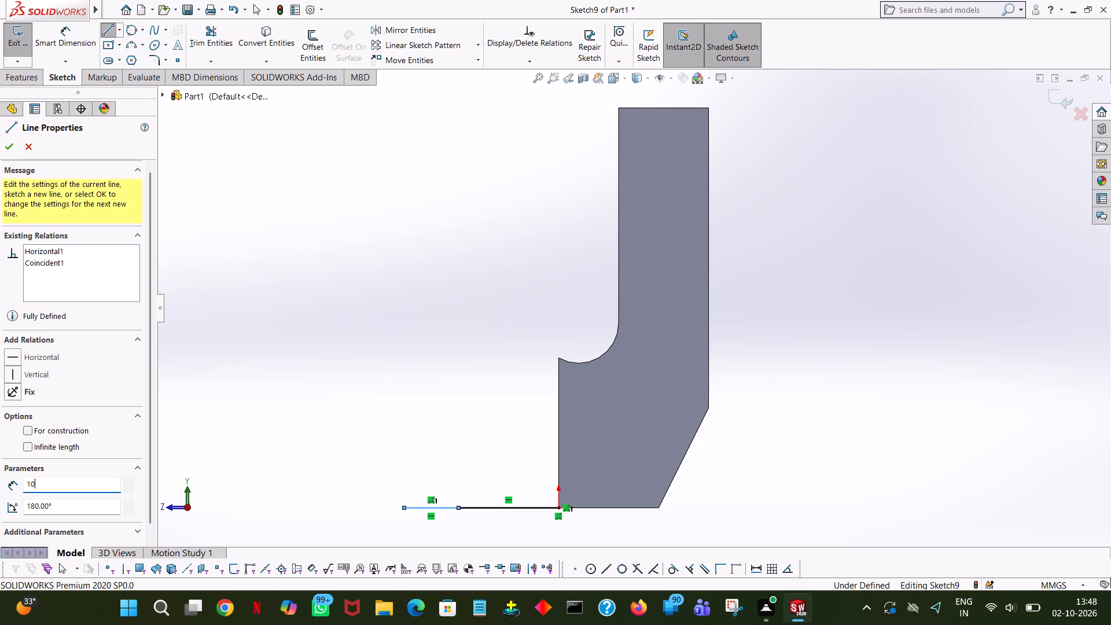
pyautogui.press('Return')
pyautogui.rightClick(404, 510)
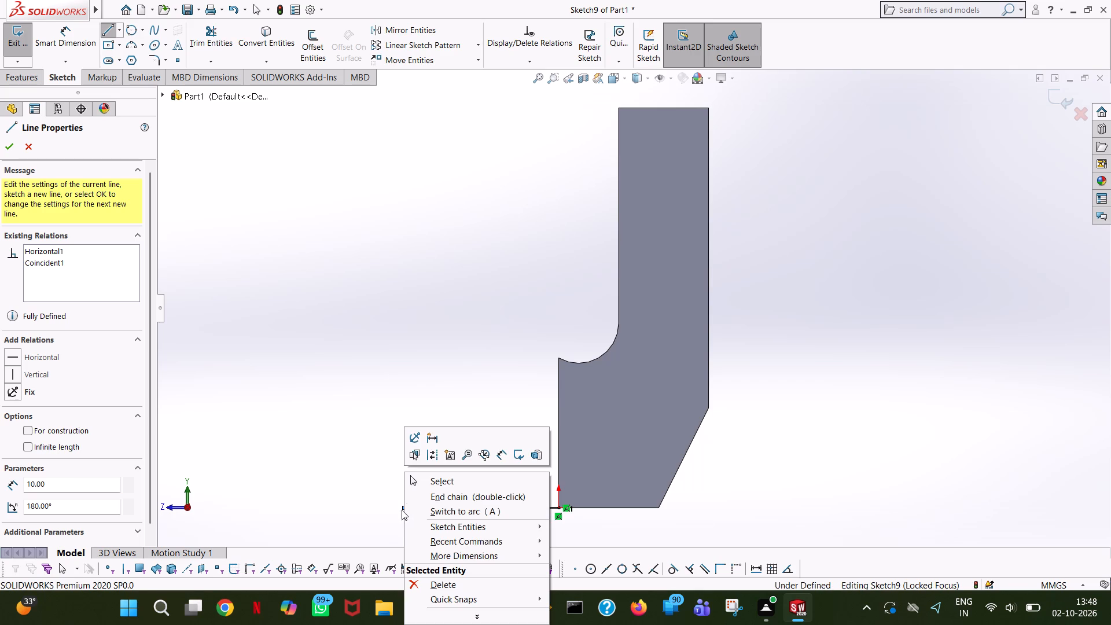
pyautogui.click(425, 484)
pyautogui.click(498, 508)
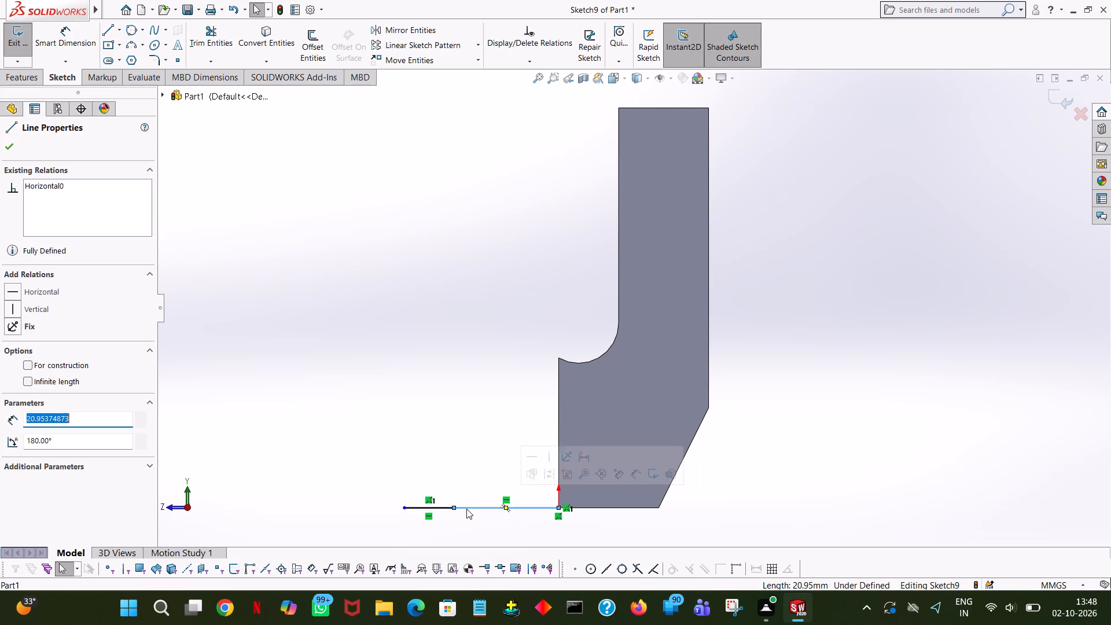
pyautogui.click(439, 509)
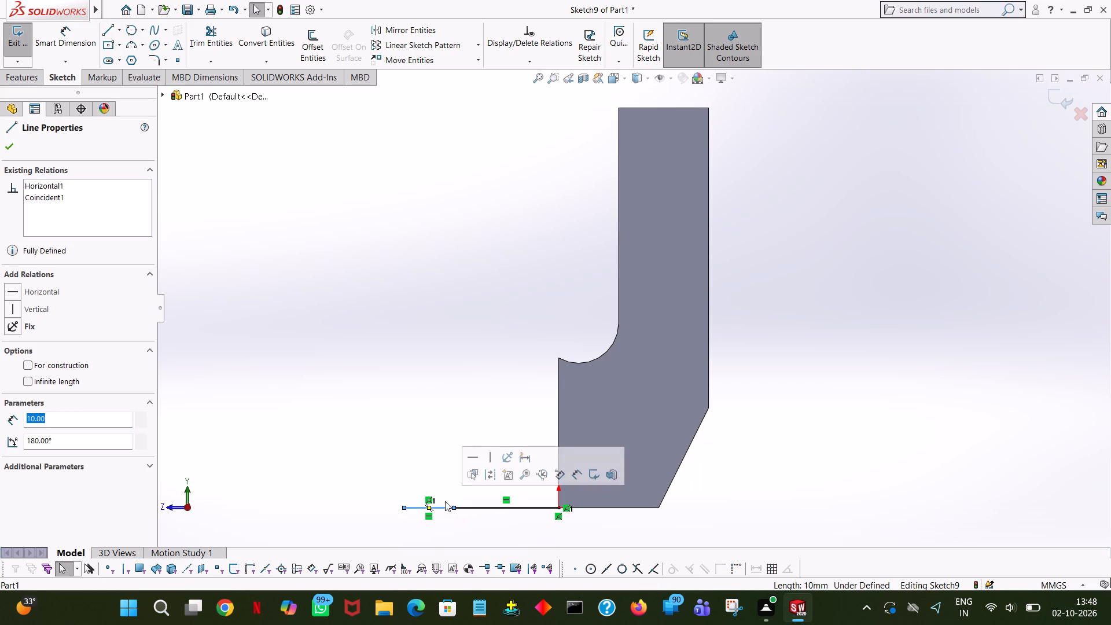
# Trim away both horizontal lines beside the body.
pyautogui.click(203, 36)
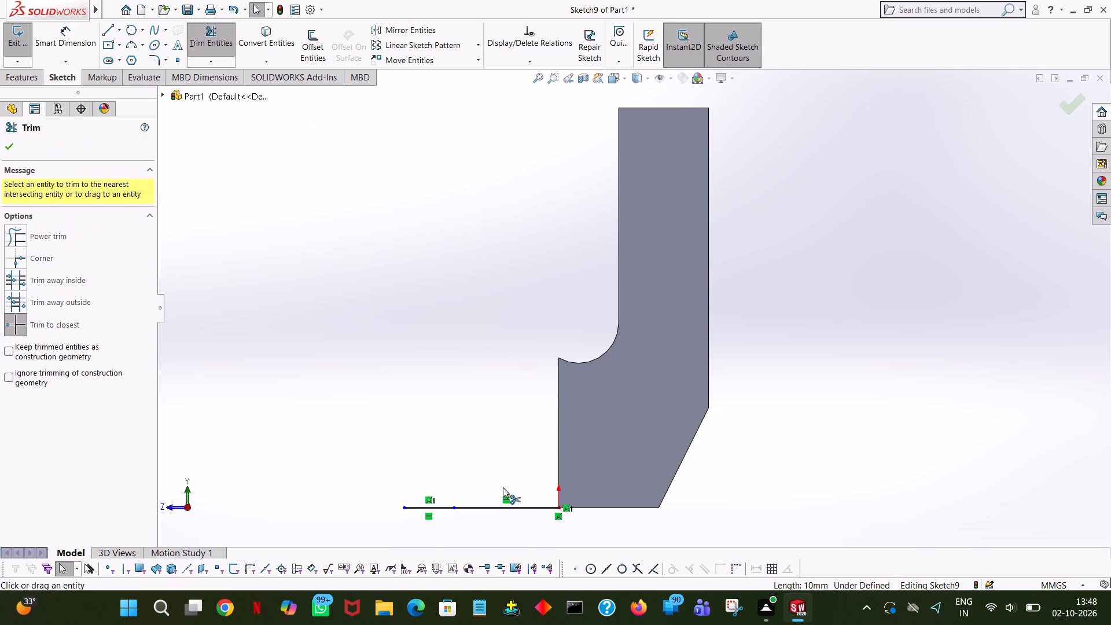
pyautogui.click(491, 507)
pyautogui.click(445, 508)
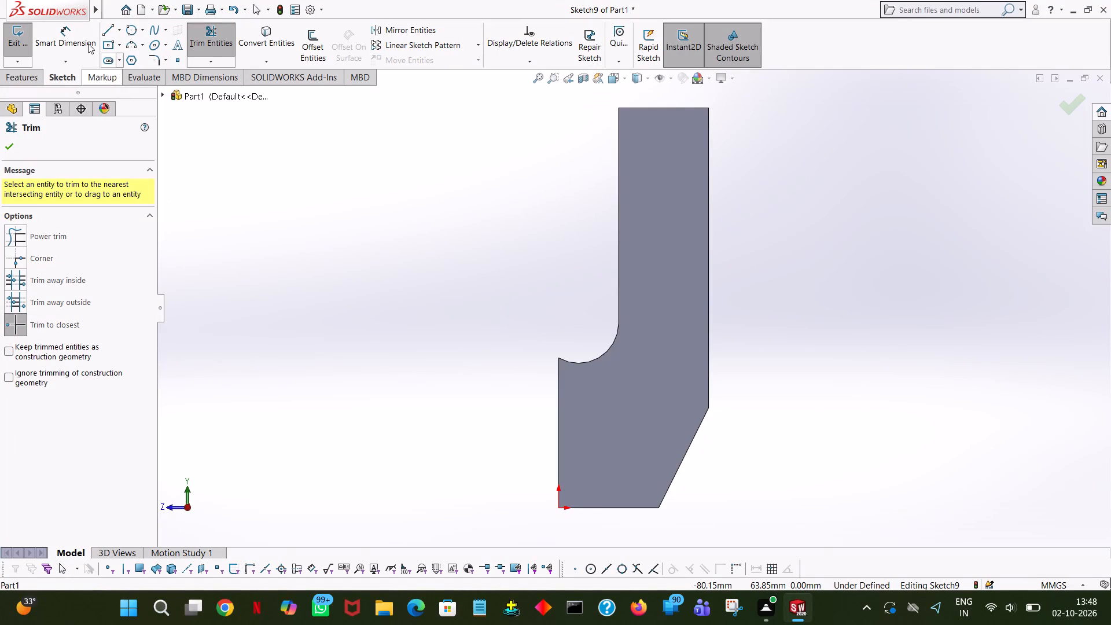
# Sketch a single 30 mm horizontal line from the origin, running away from the body's lower corner.
pyautogui.click(114, 28)
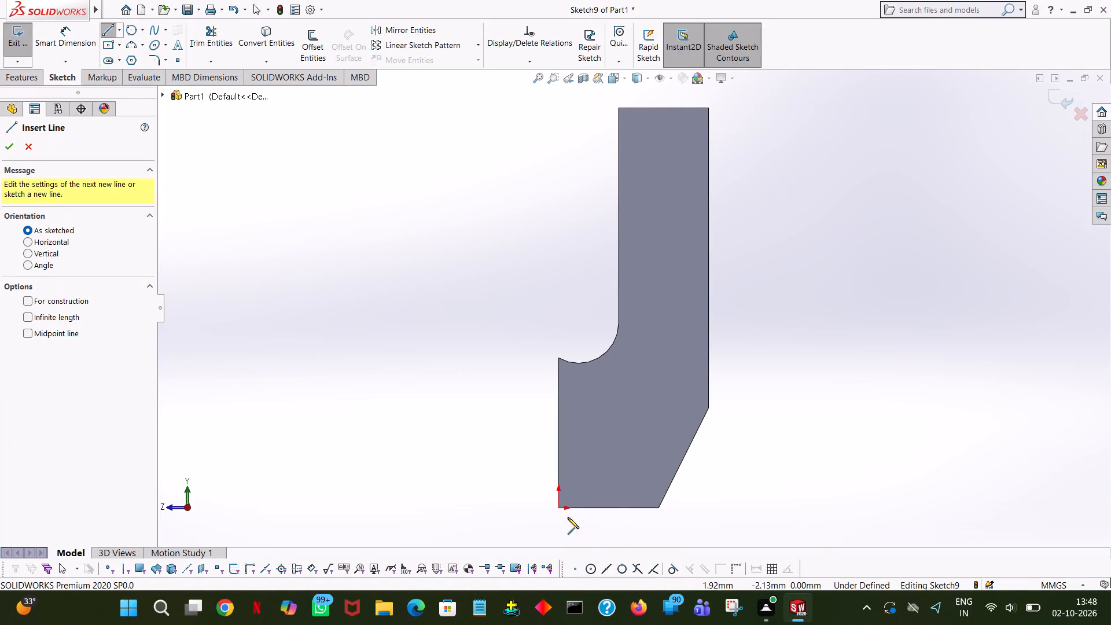
pyautogui.click(556, 509)
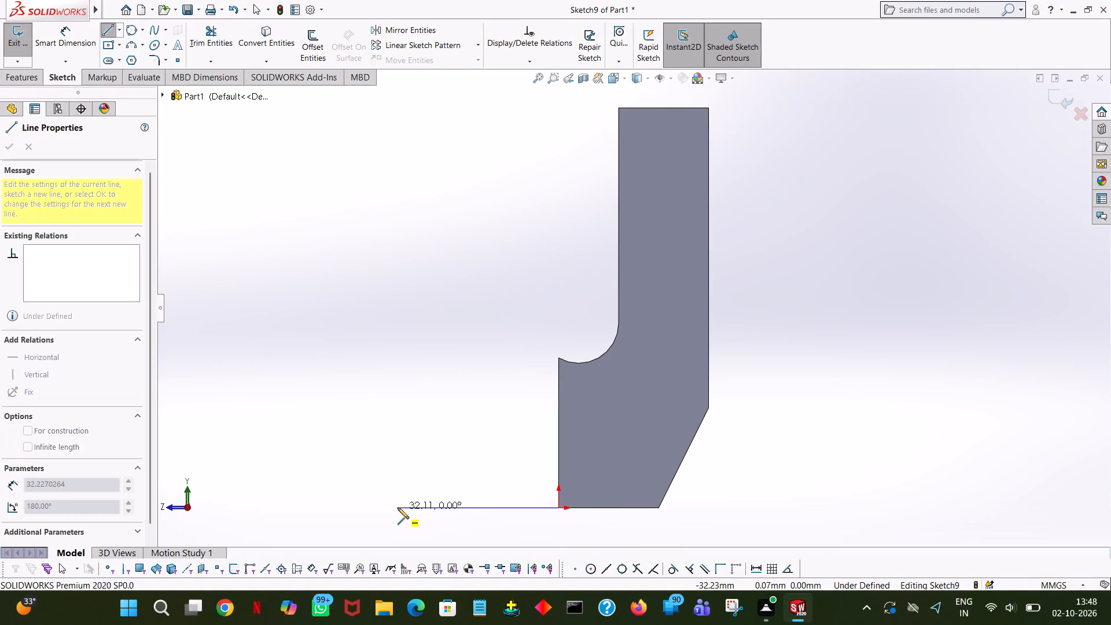
pyautogui.click(398, 508)
pyautogui.write('30')
pyautogui.press('Return')
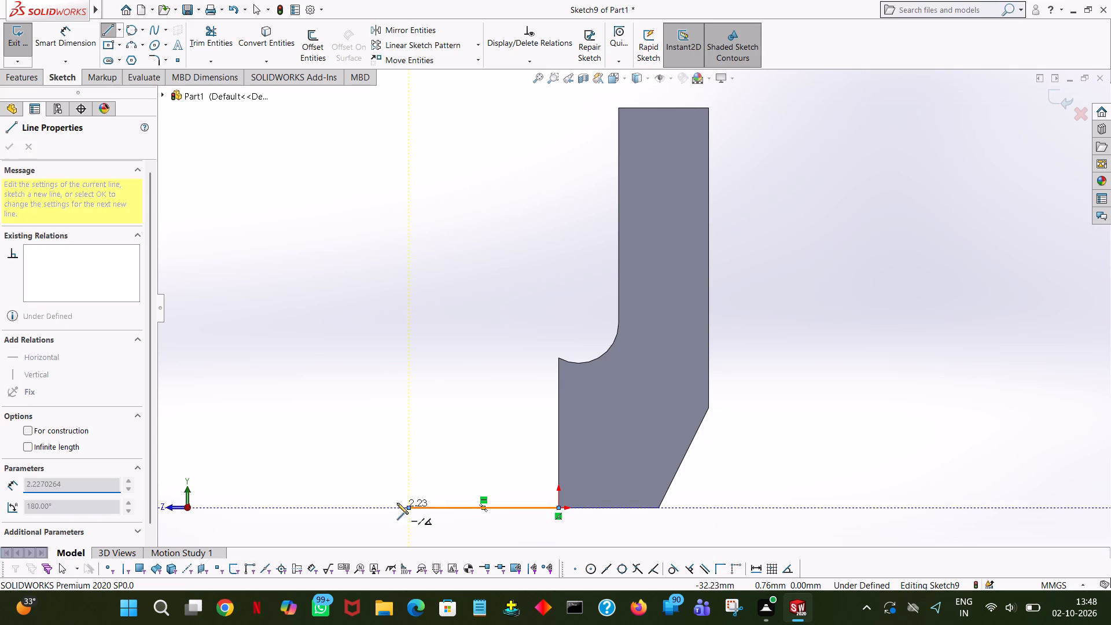
# Sketch a closed triangle at the line's outer end with a 20 mm vertical side, a 20 mm outward horizontal top and a closing diagonal.
pyautogui.click(406, 425)
pyautogui.write('20')
pyautogui.press('Return')
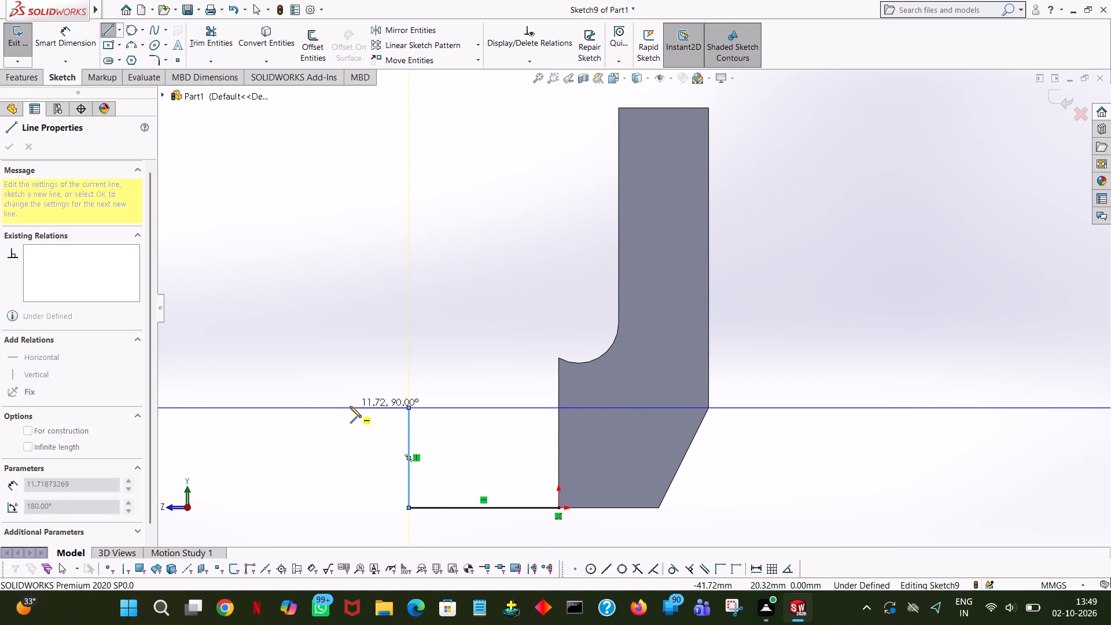
pyautogui.click(299, 406)
pyautogui.write('20')
pyautogui.press('Return')
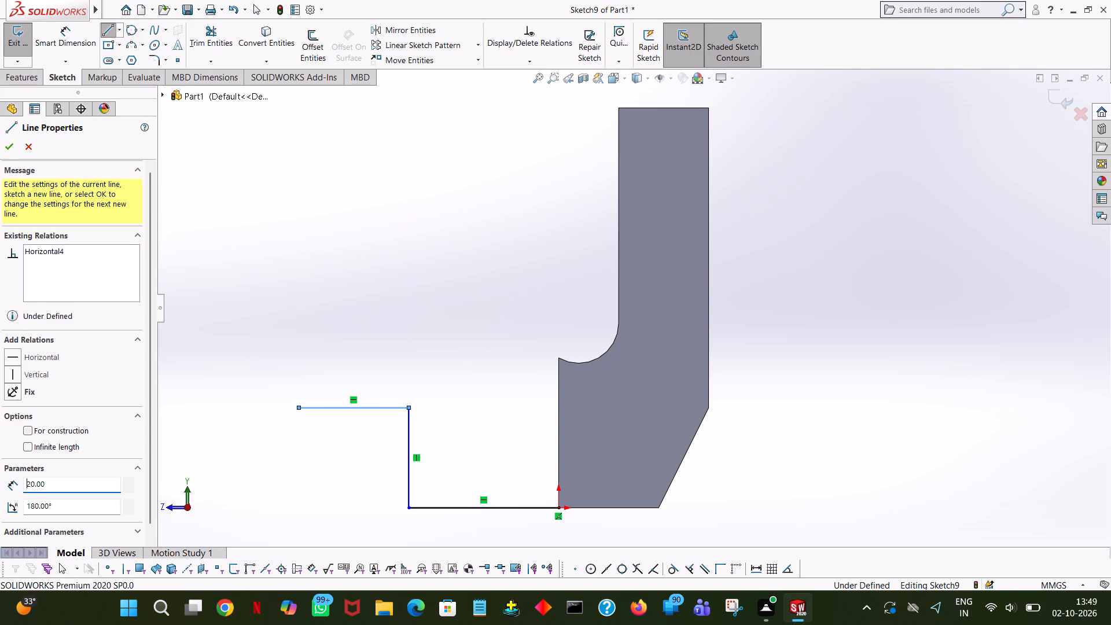
pyautogui.click(411, 510)
pyautogui.rightClick(413, 511)
pyautogui.click(427, 486)
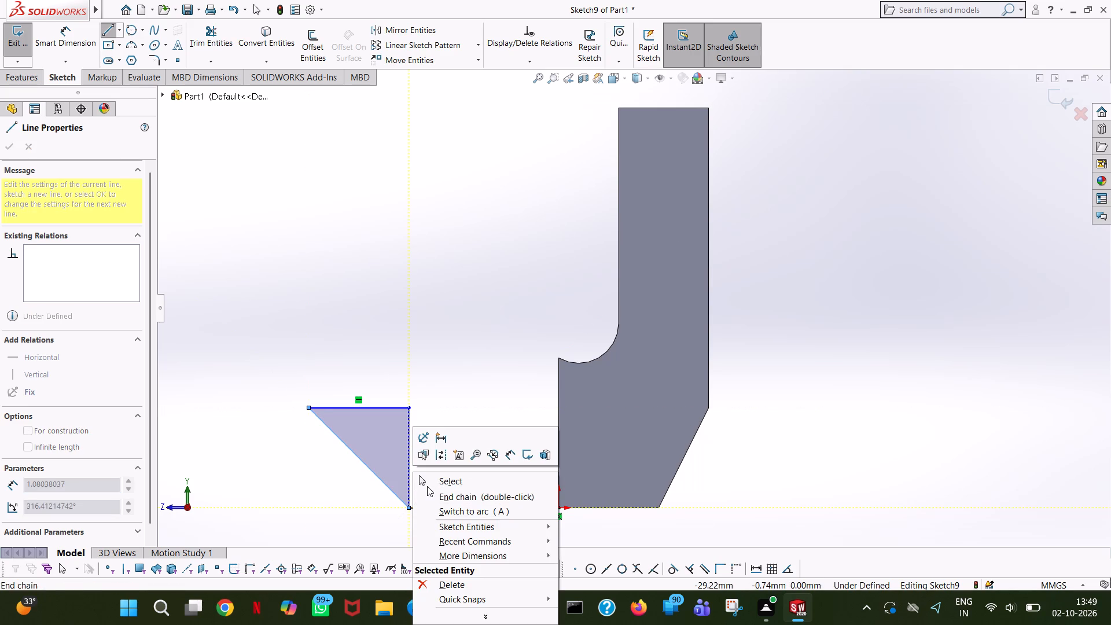
# Dimension the horizontal distance between the two endpoints of the triangle's diagonal.
pyautogui.click(62, 32)
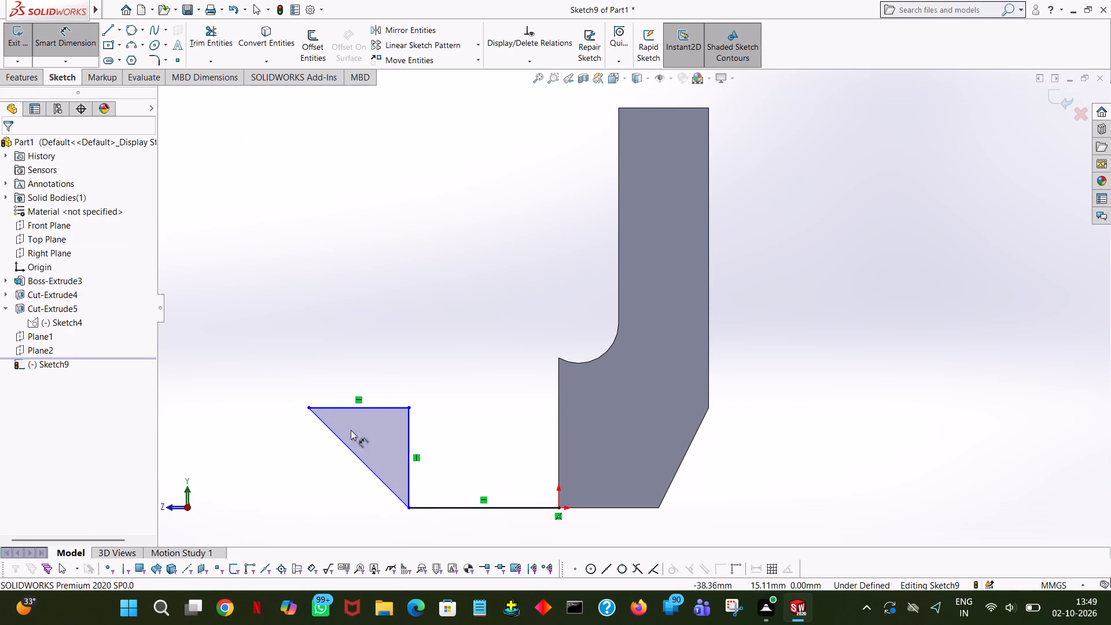
pyautogui.click(308, 406)
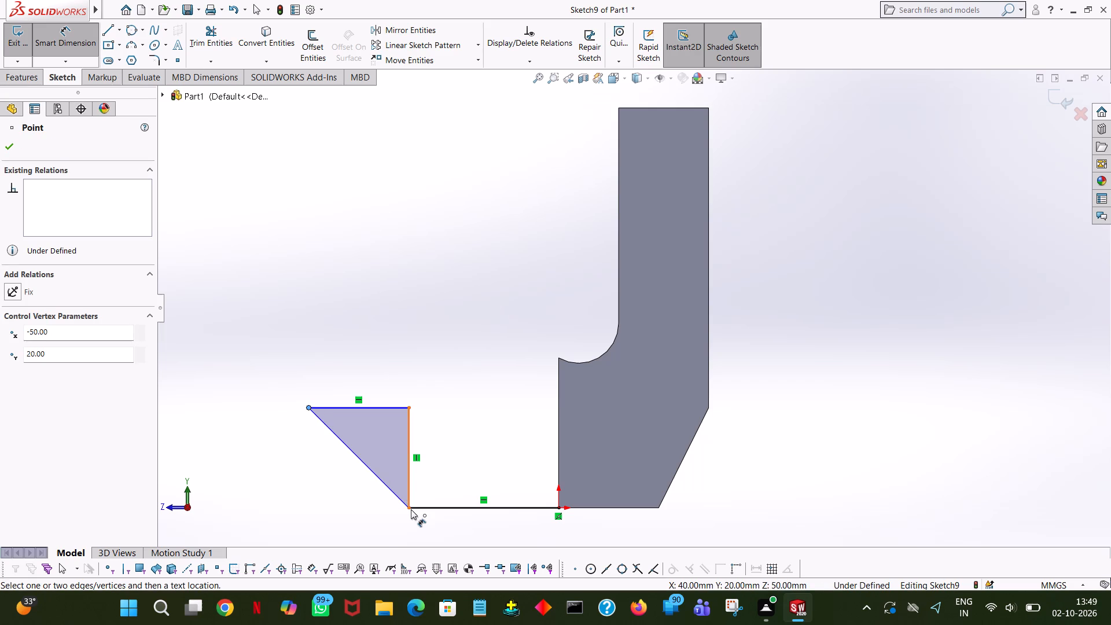
pyautogui.click(411, 509)
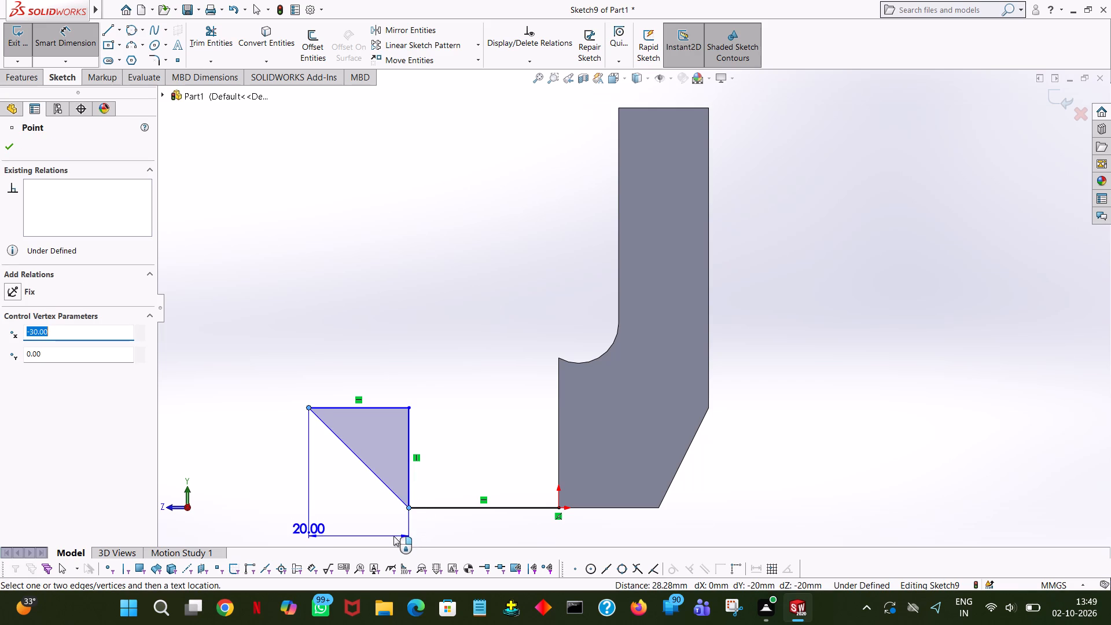
pyautogui.click(393, 536)
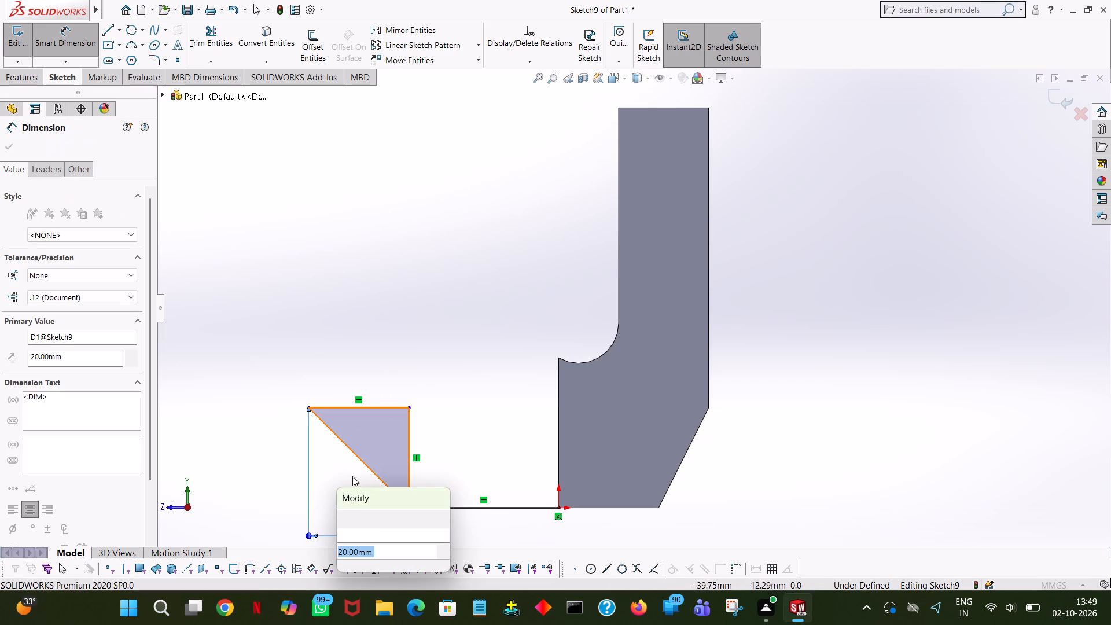
pyautogui.click(345, 516)
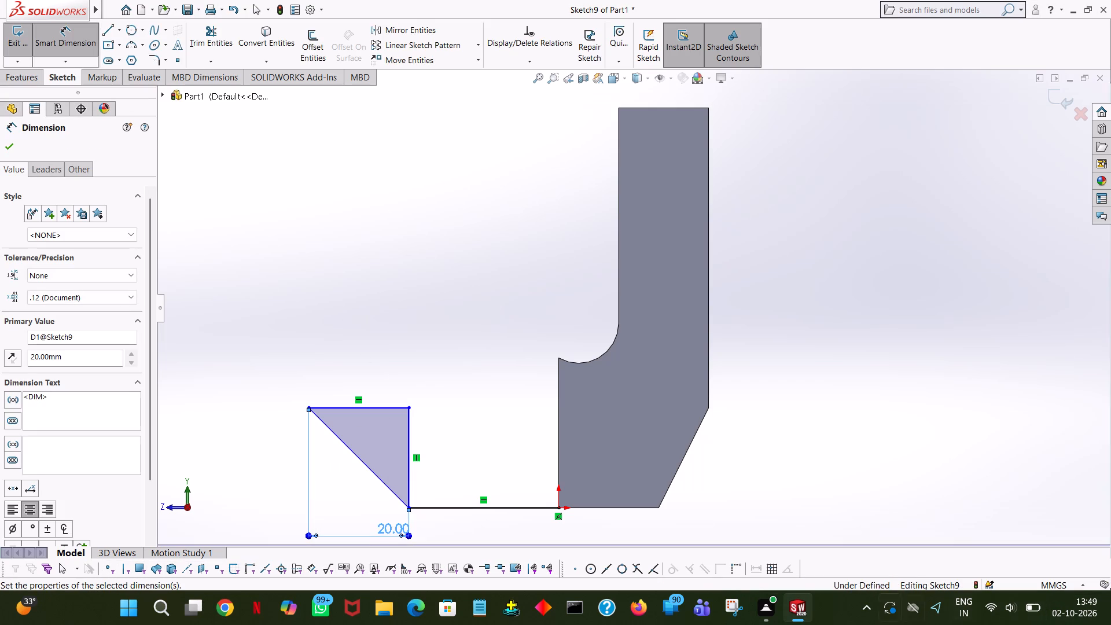
# Trim away the triangle's horizontal top and vertical side, keeping only the diagonal.
pyautogui.click(216, 44)
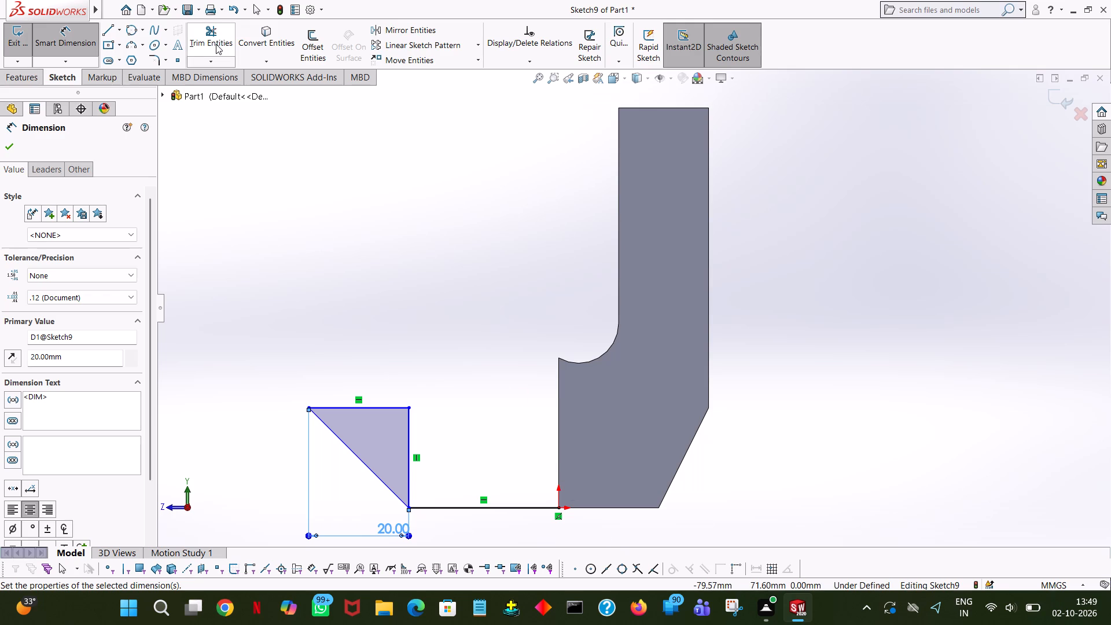
pyautogui.click(383, 406)
pyautogui.click(411, 423)
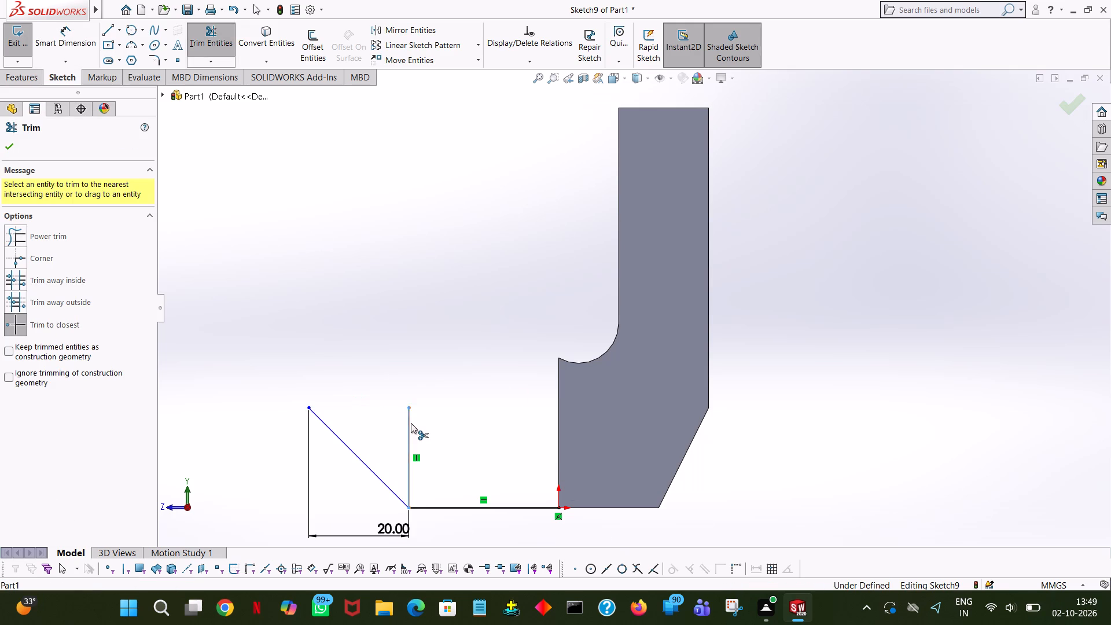
pyautogui.click(0, 144)
pyautogui.click(12, 148)
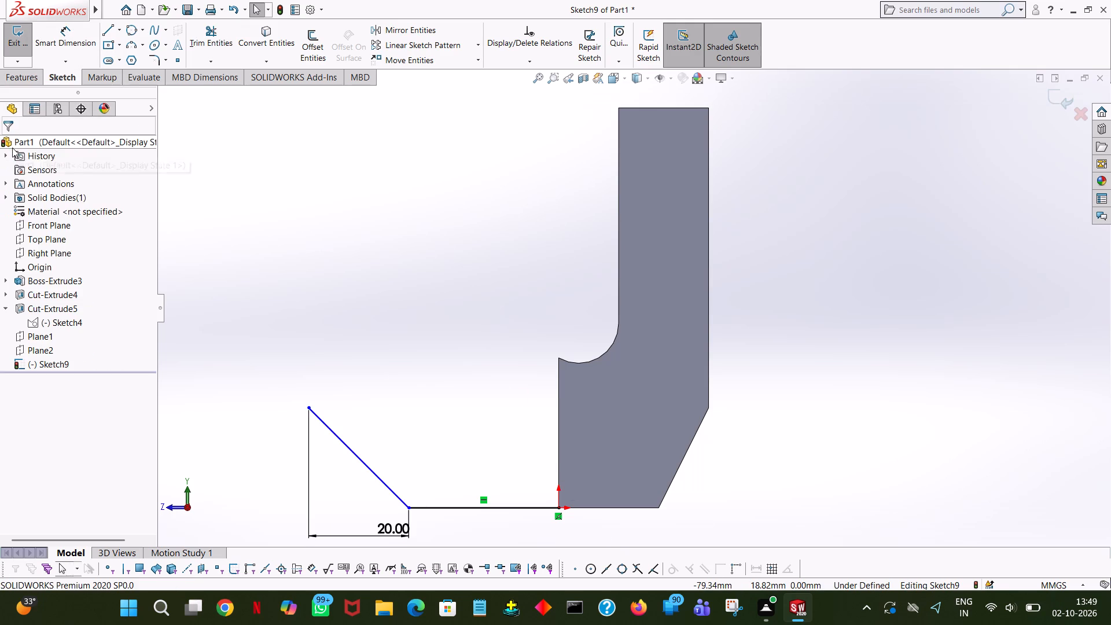
# Sketch a 60 mm vertical line up from the diagonal's outer end and an 18 mm horizontal line from its top toward the body.
pyautogui.click(109, 32)
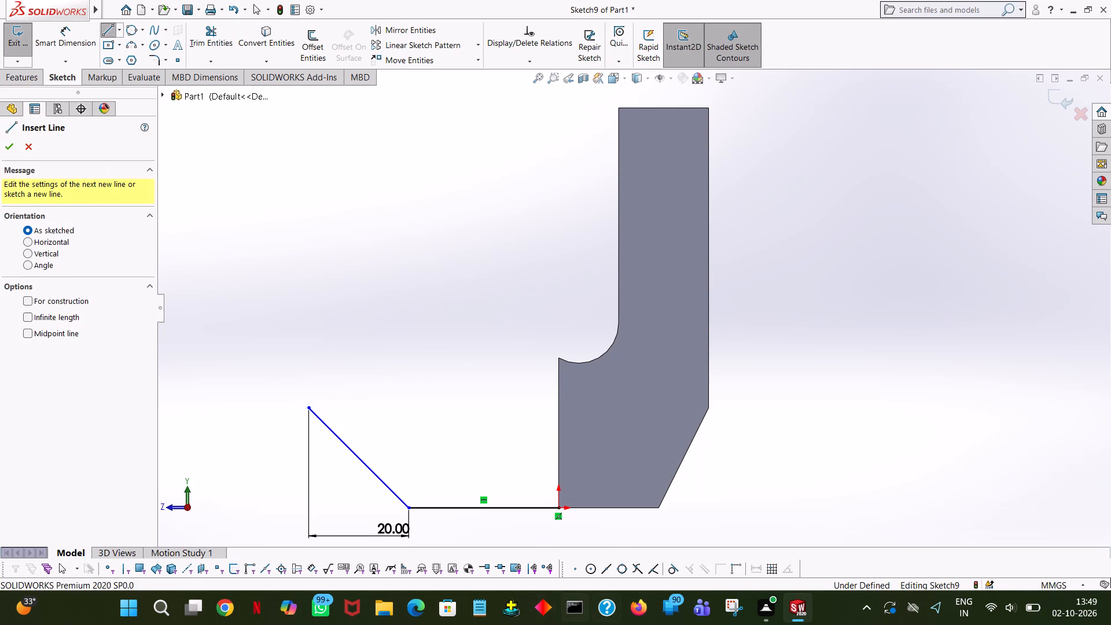
pyautogui.click(312, 407)
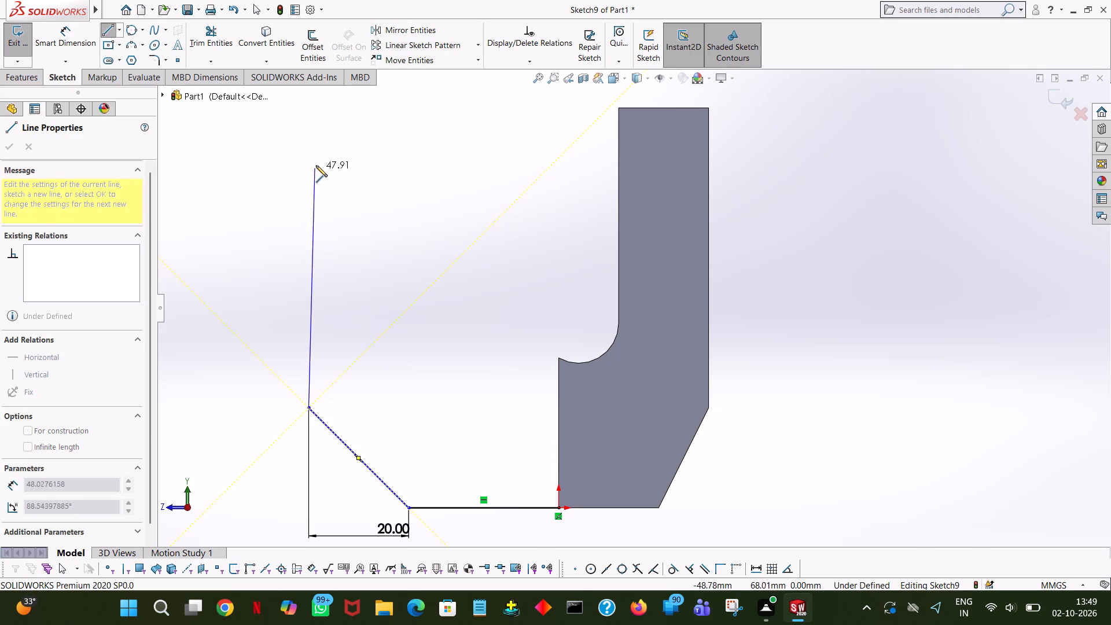
pyautogui.click(310, 130)
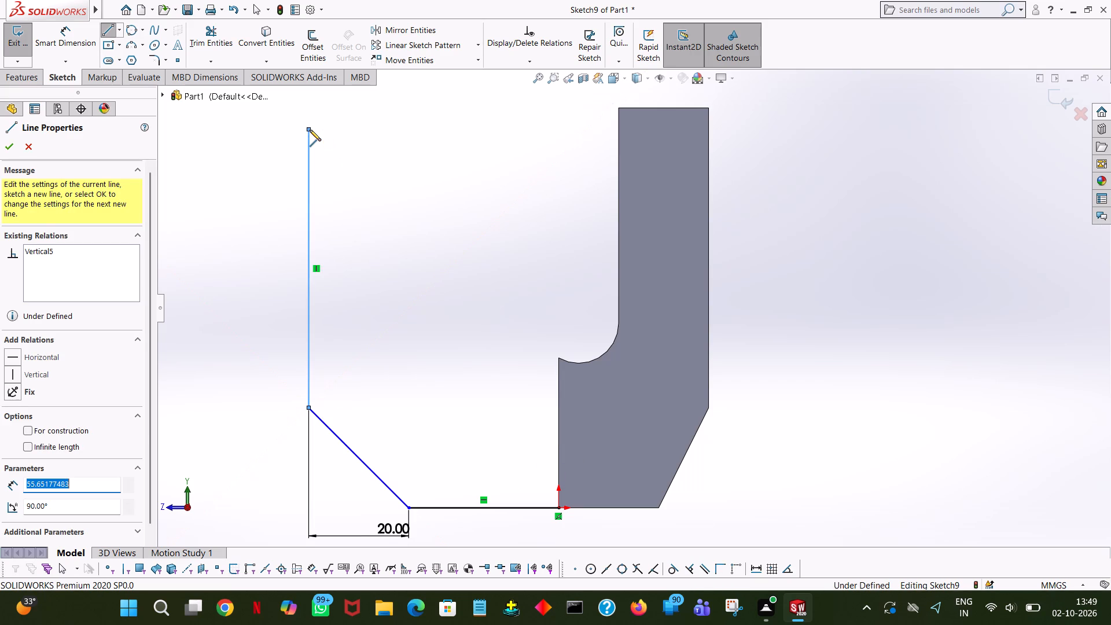
pyautogui.write('60')
pyautogui.press('Return')
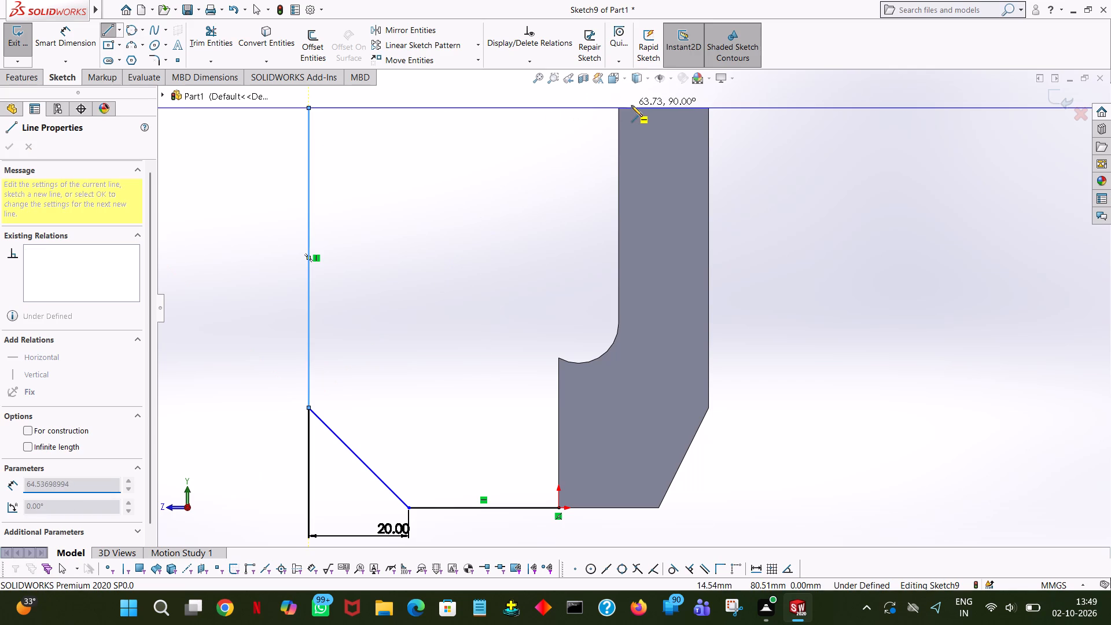
pyautogui.click(345, 108)
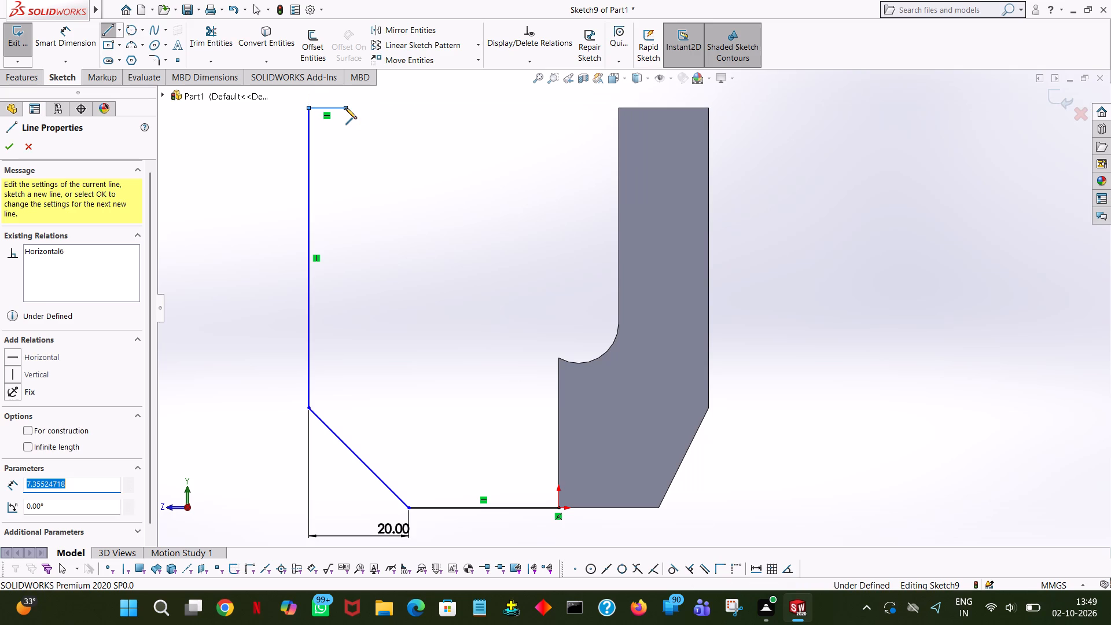
pyautogui.write('18')
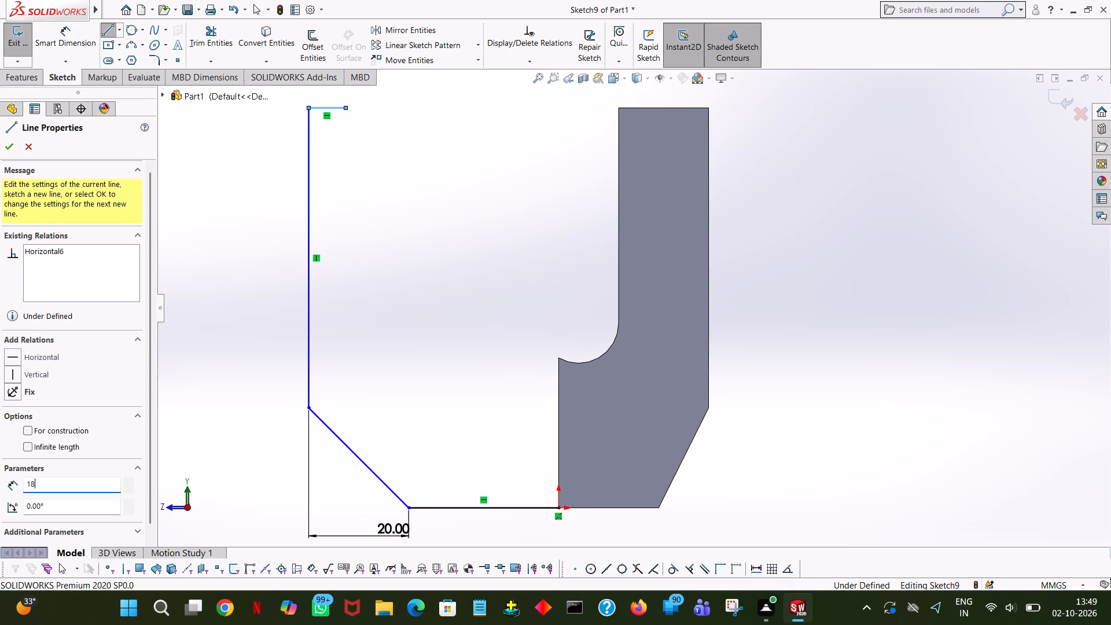
pyautogui.press('Return')
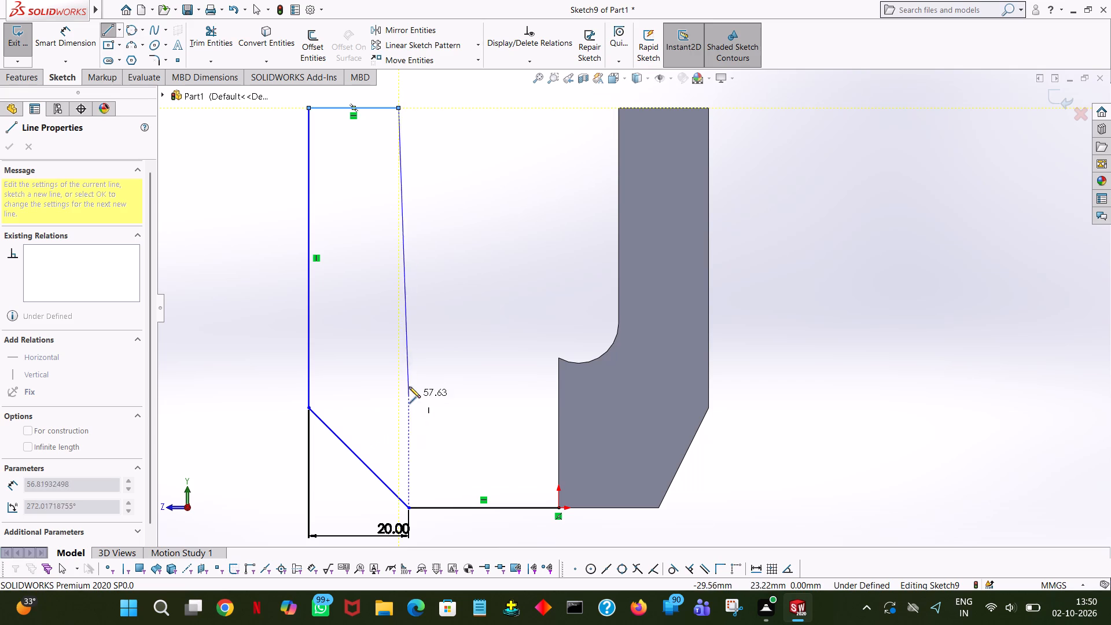
pyautogui.rightClick(449, 347)
pyautogui.click(467, 352)
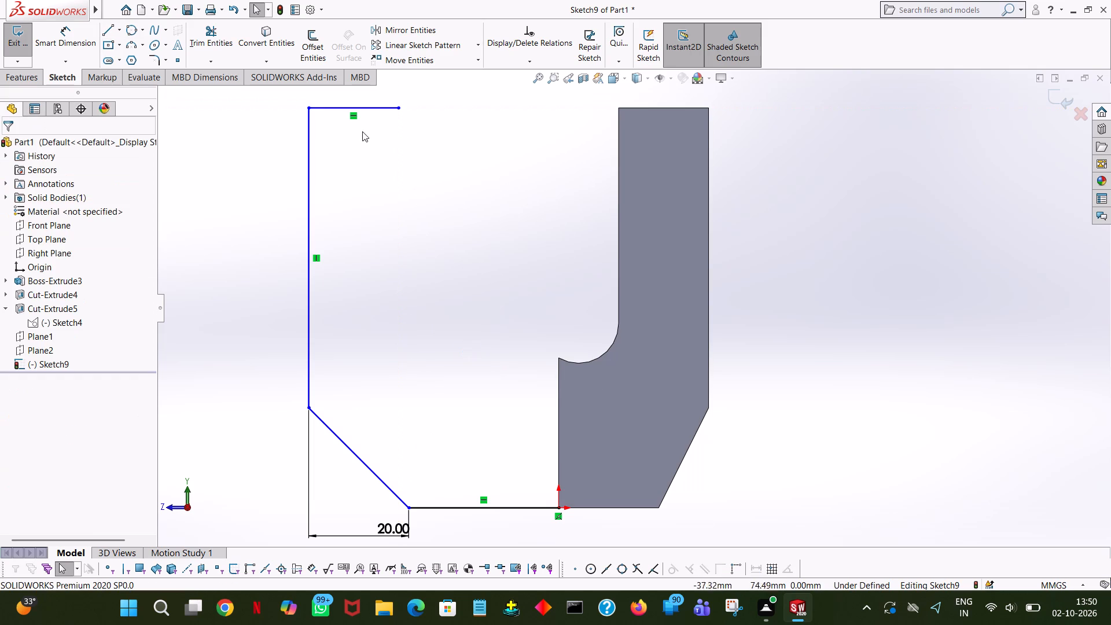
# Sketch a 20 mm horizontal line from the origin along the base line and a 30 mm vertical line up from its end.
pyautogui.click(106, 29)
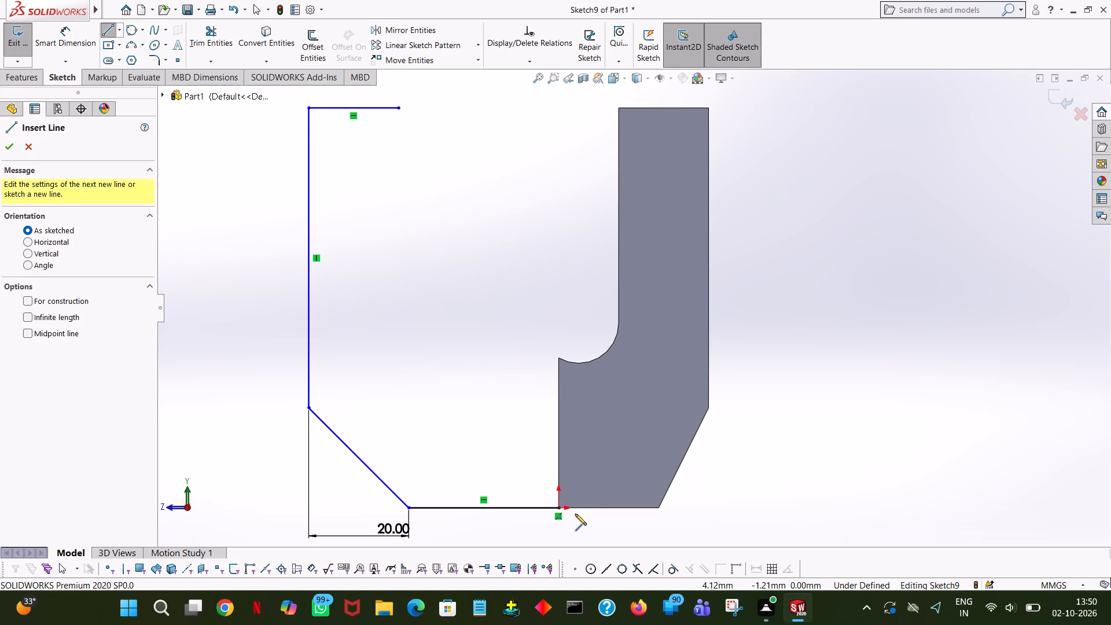
pyautogui.click(558, 505)
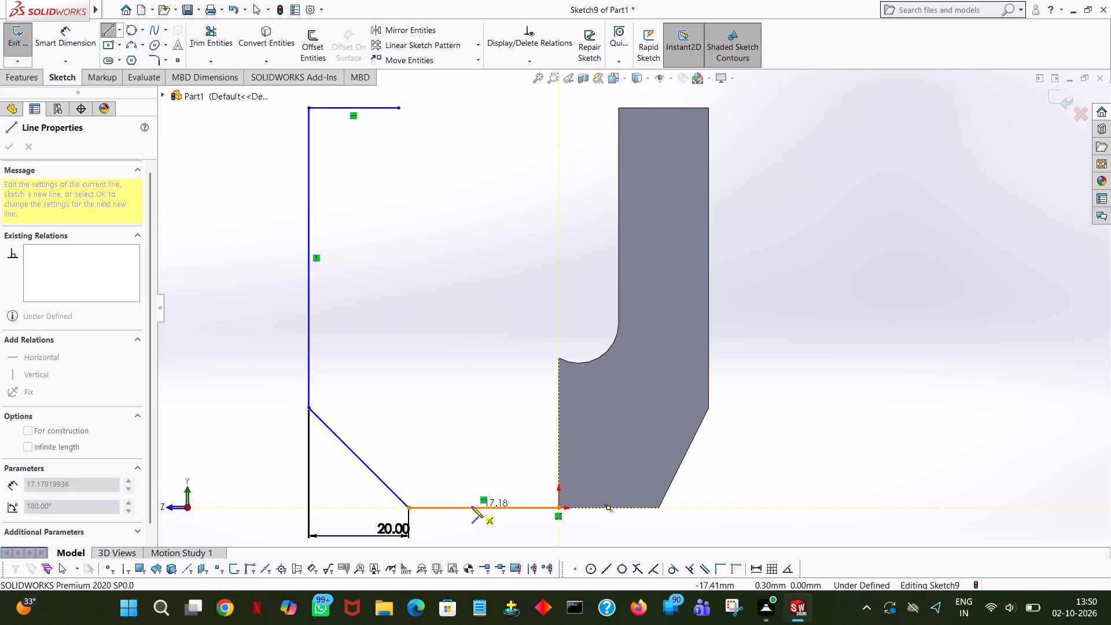
pyautogui.click(472, 506)
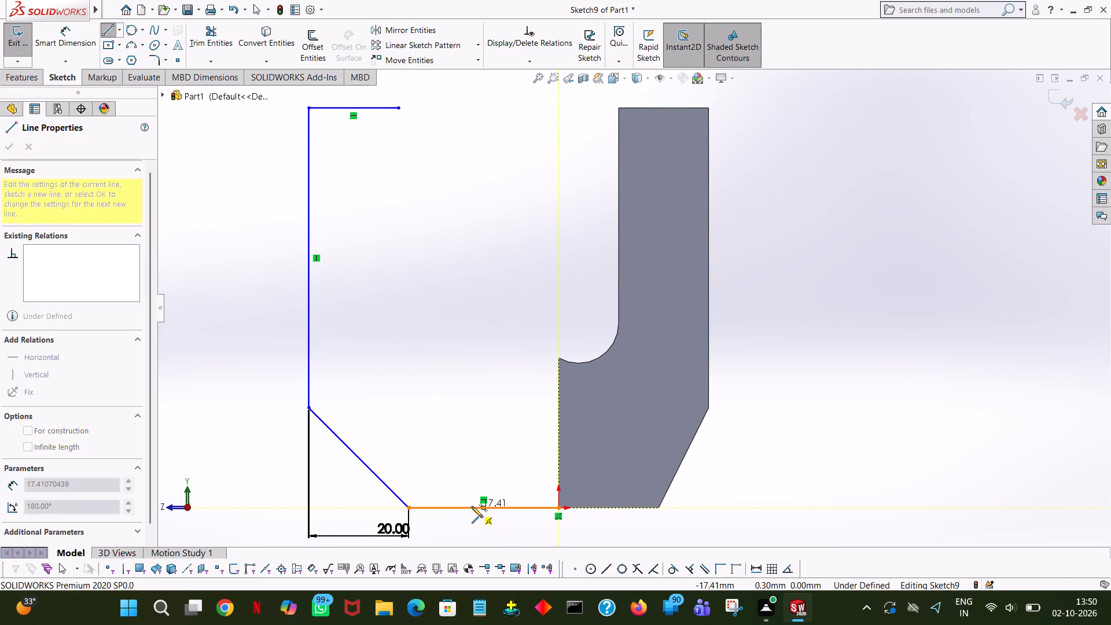
pyautogui.write('20')
pyautogui.press('Return')
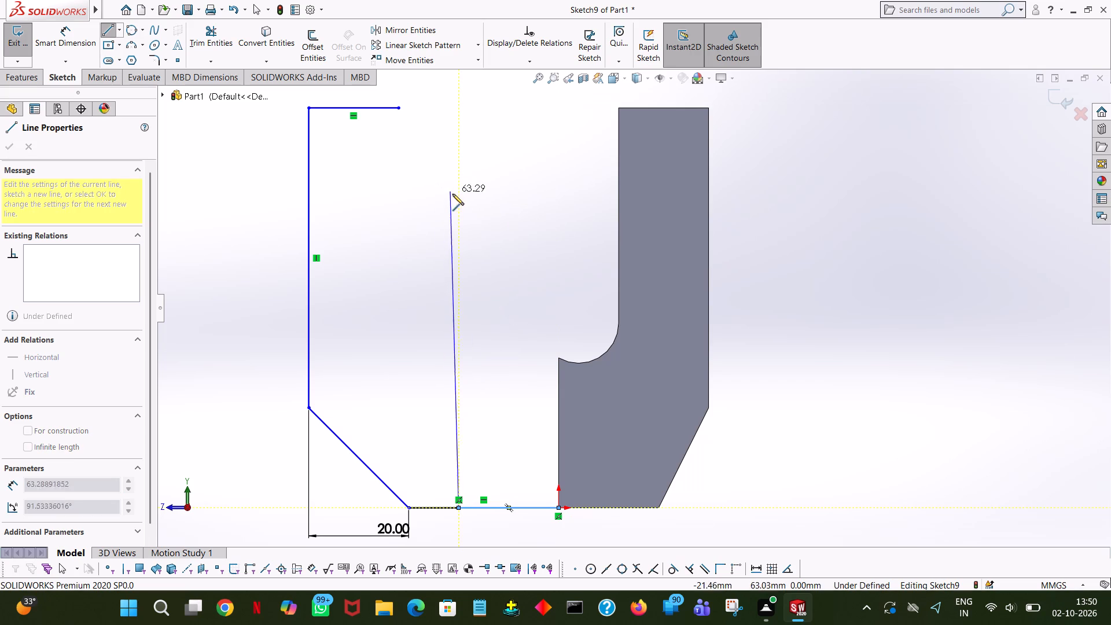
pyautogui.click(461, 215)
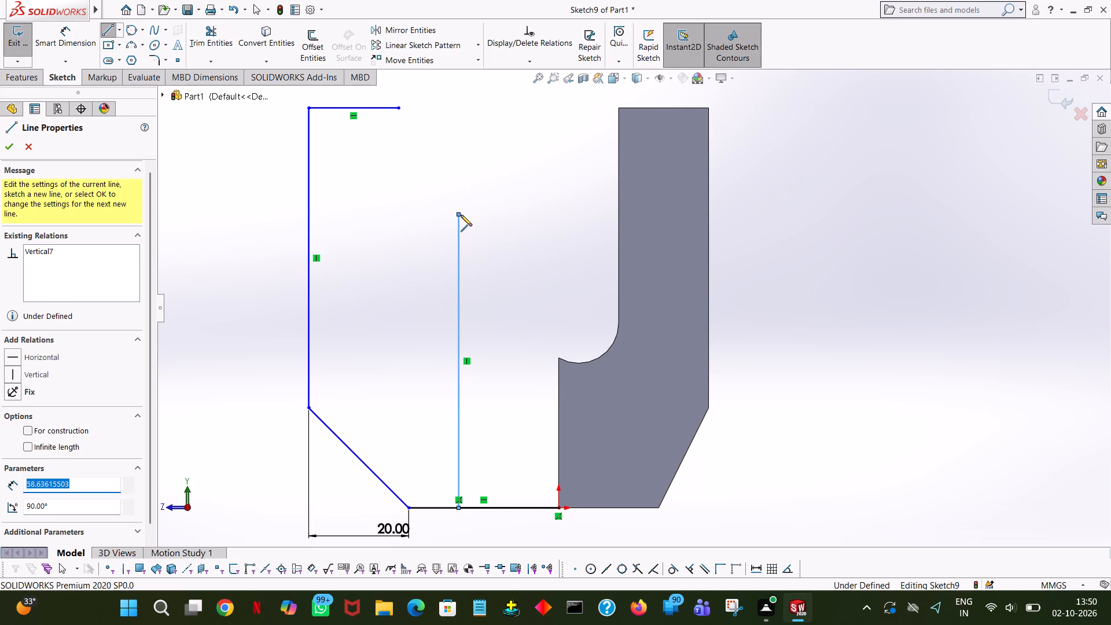
pyautogui.write('30')
pyautogui.press('Return')
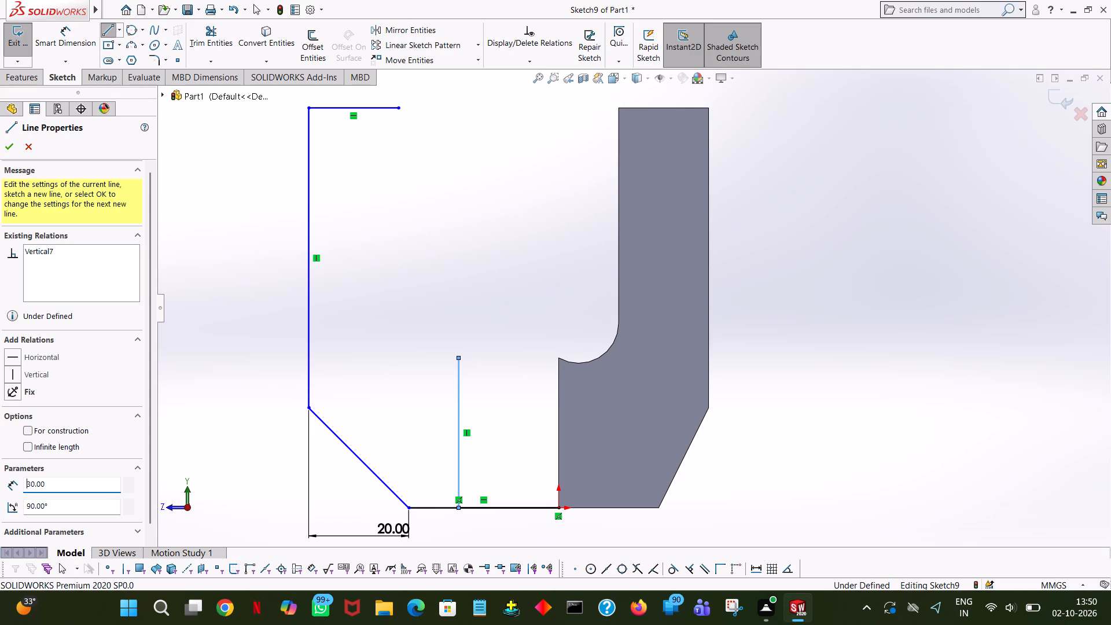
pyautogui.rightClick(461, 215)
pyautogui.click(510, 224)
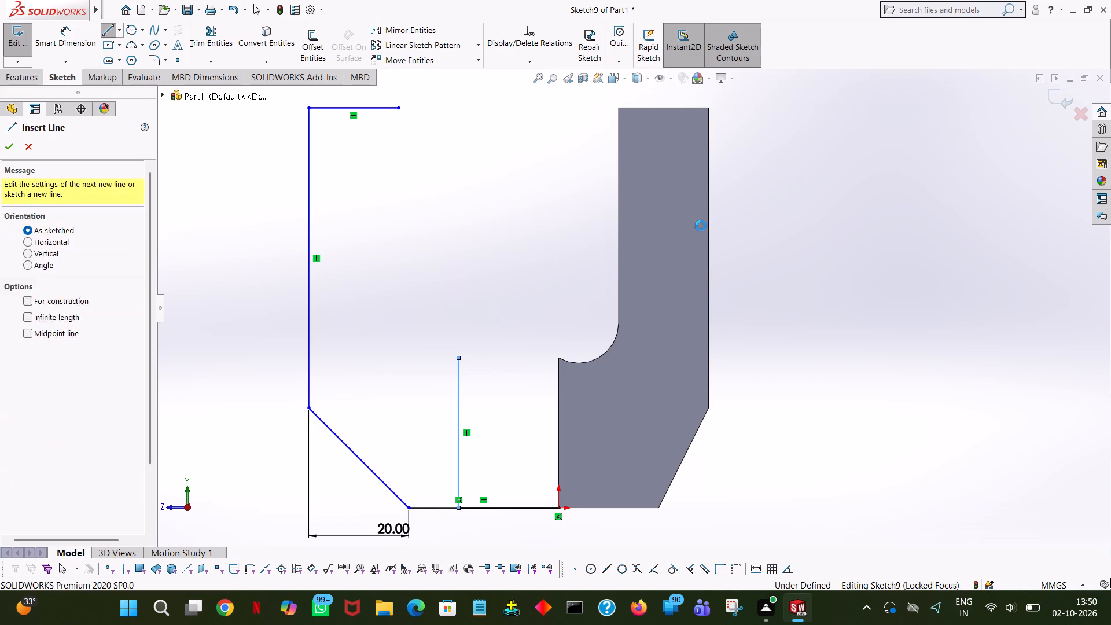
pyautogui.click(829, 246)
# Sketch a 50 mm vertical line down from the free end of the 18 mm top line, level with the short vertical line's top.
pyautogui.click(107, 35)
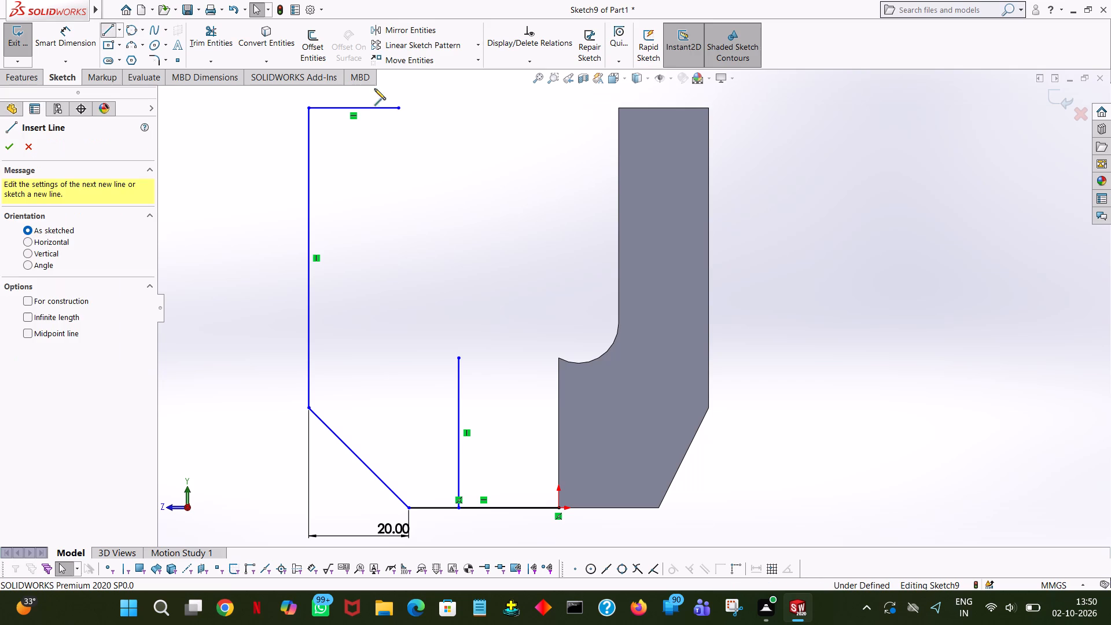
pyautogui.click(399, 111)
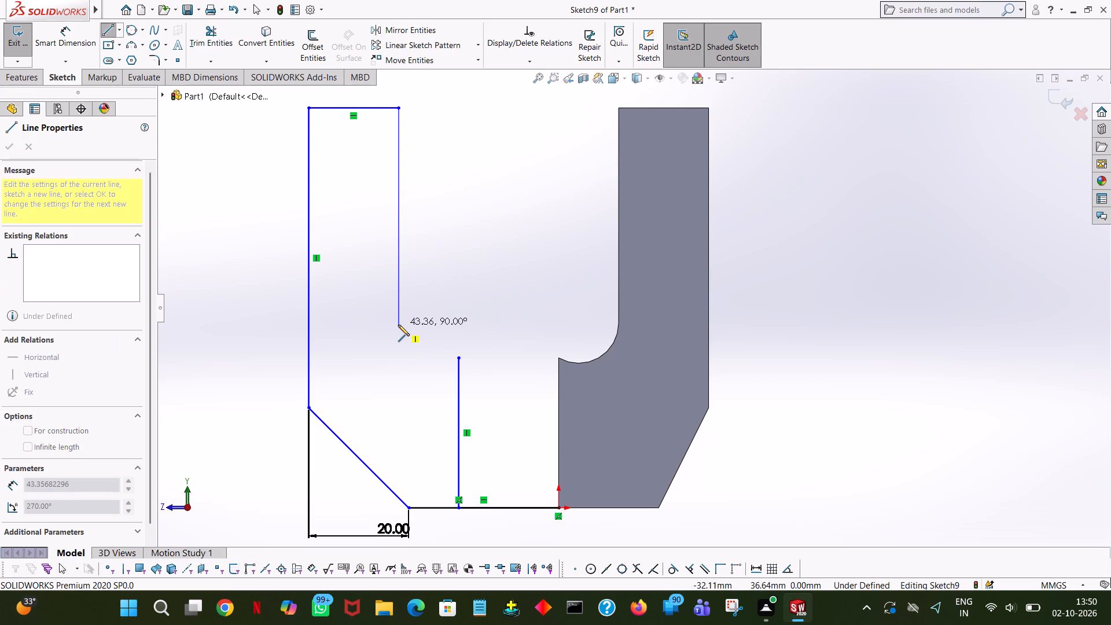
pyautogui.click(398, 358)
pyautogui.rightClick(398, 358)
pyautogui.click(413, 361)
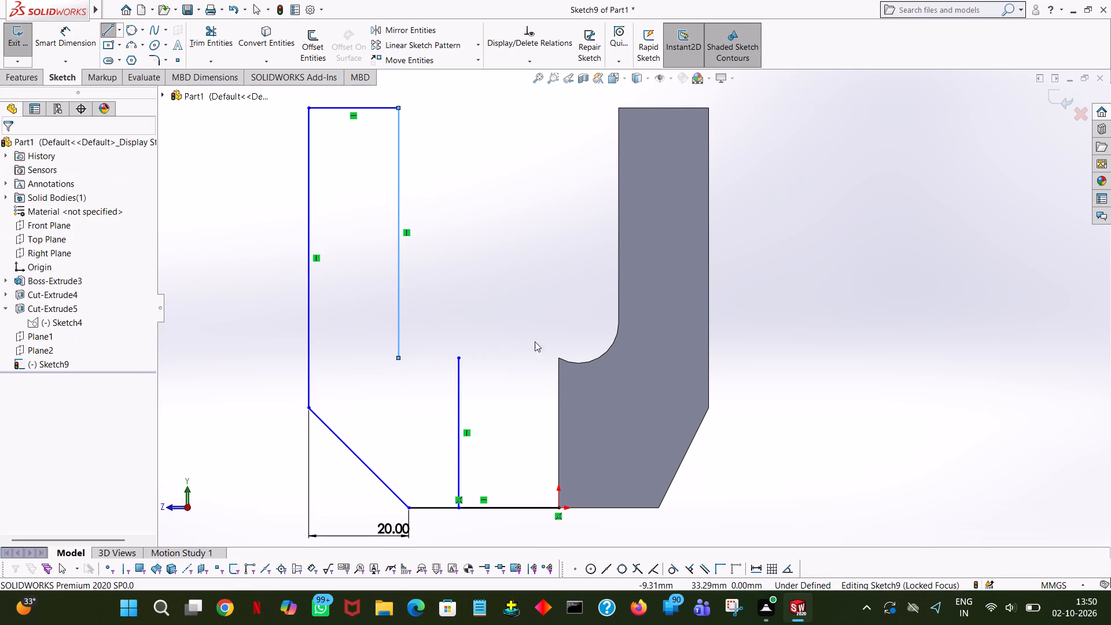
pyautogui.click(807, 352)
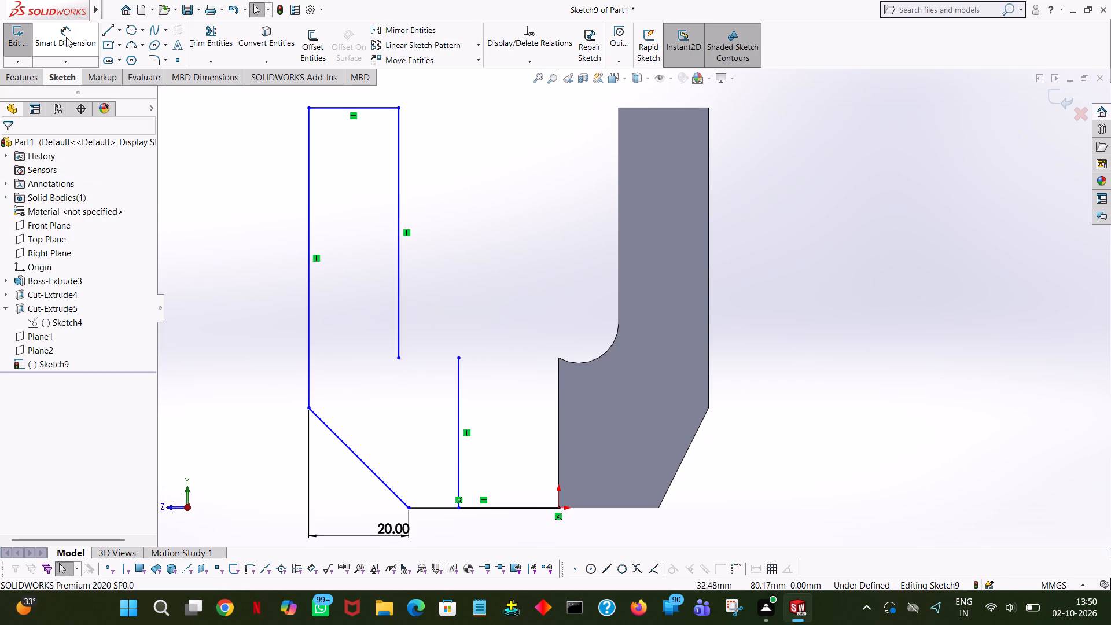
# Dimension the lengths of the profile's outer vertical line and of the inner vertical line below the top edge.
pyautogui.click(55, 36)
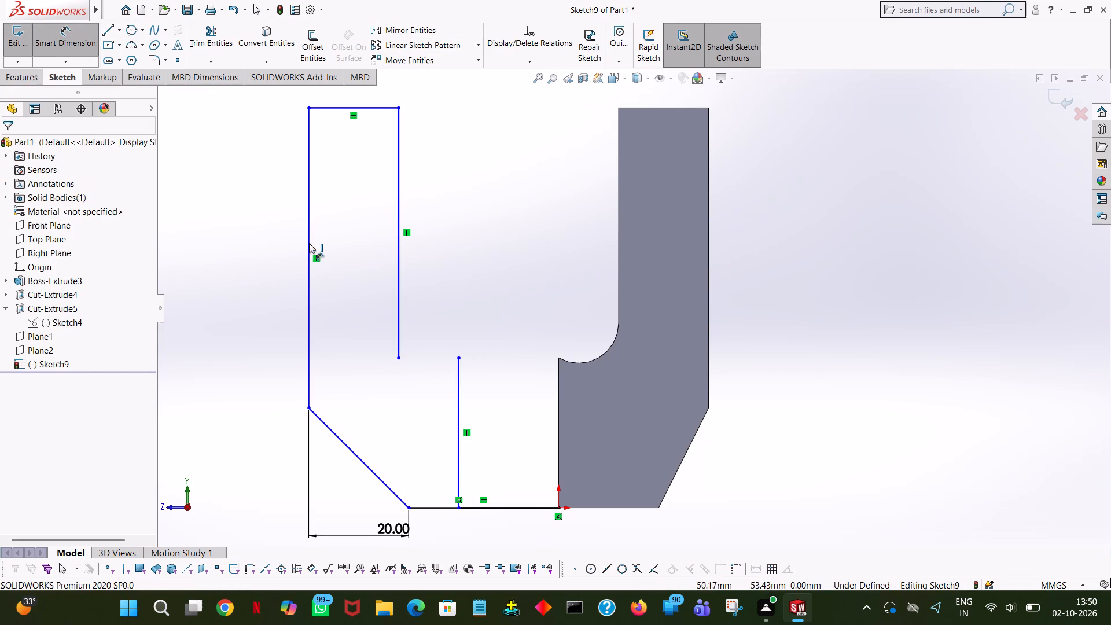
pyautogui.click(309, 244)
pyautogui.click(242, 231)
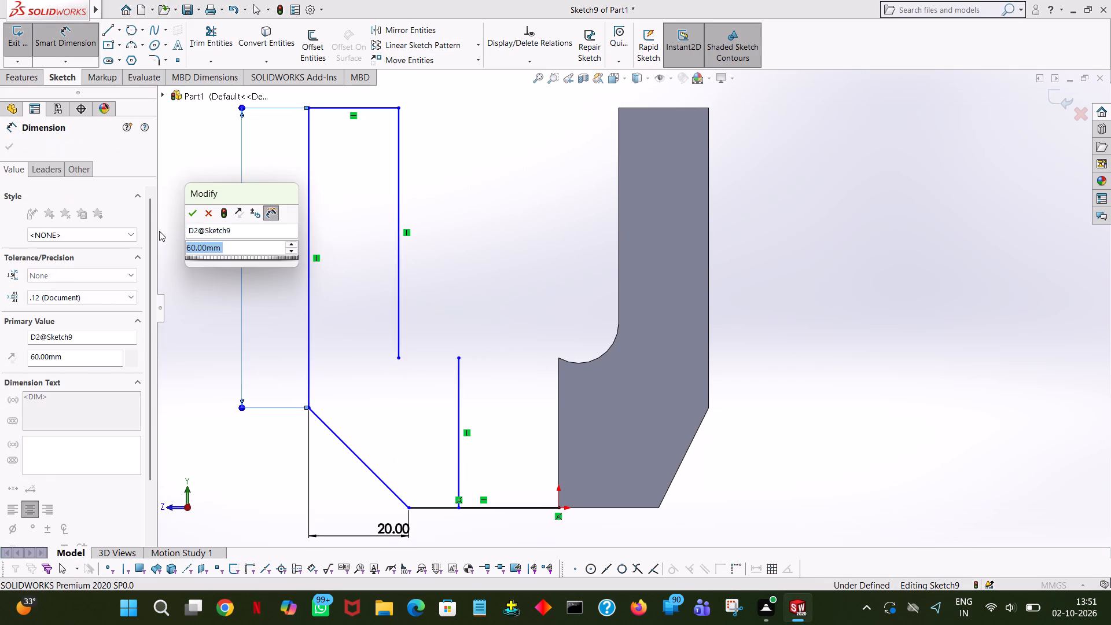
pyautogui.click(193, 219)
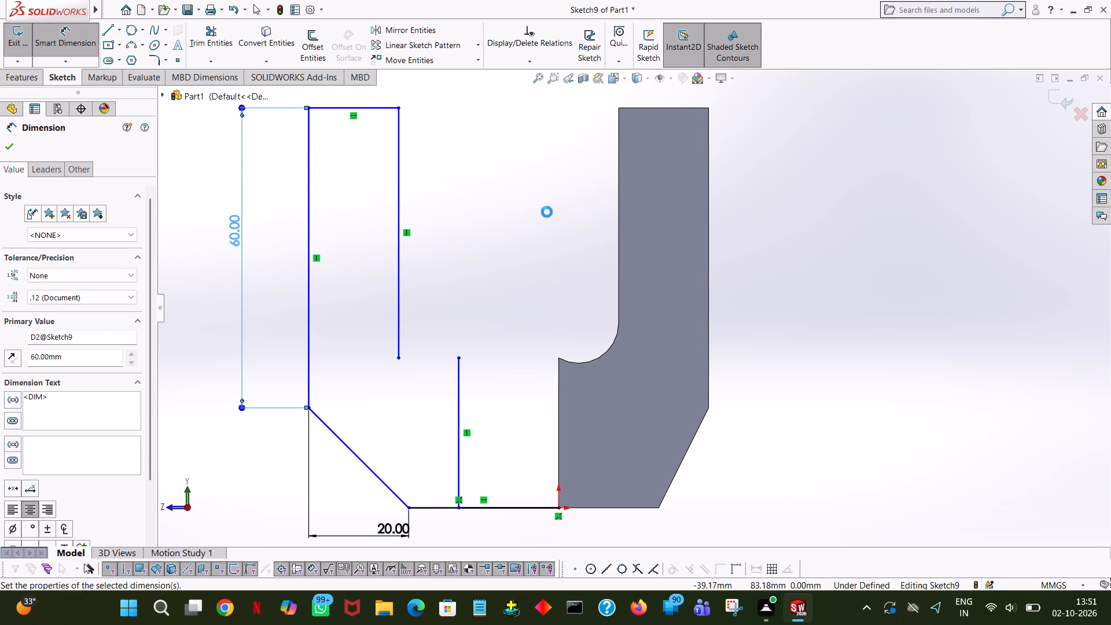
pyautogui.click(547, 212)
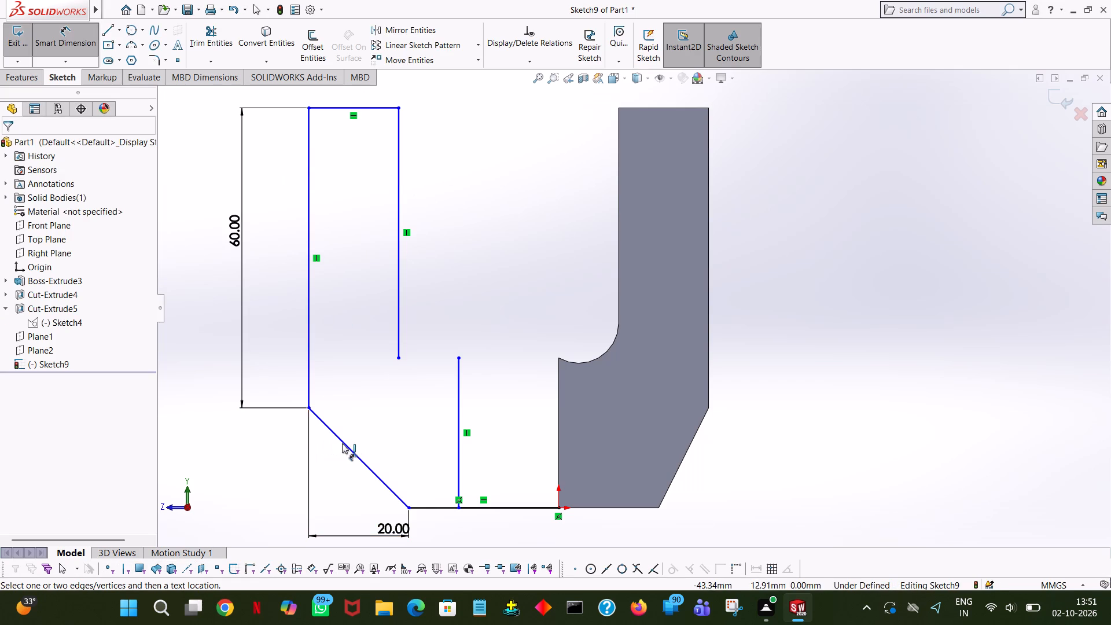
pyautogui.click(400, 295)
pyautogui.click(540, 260)
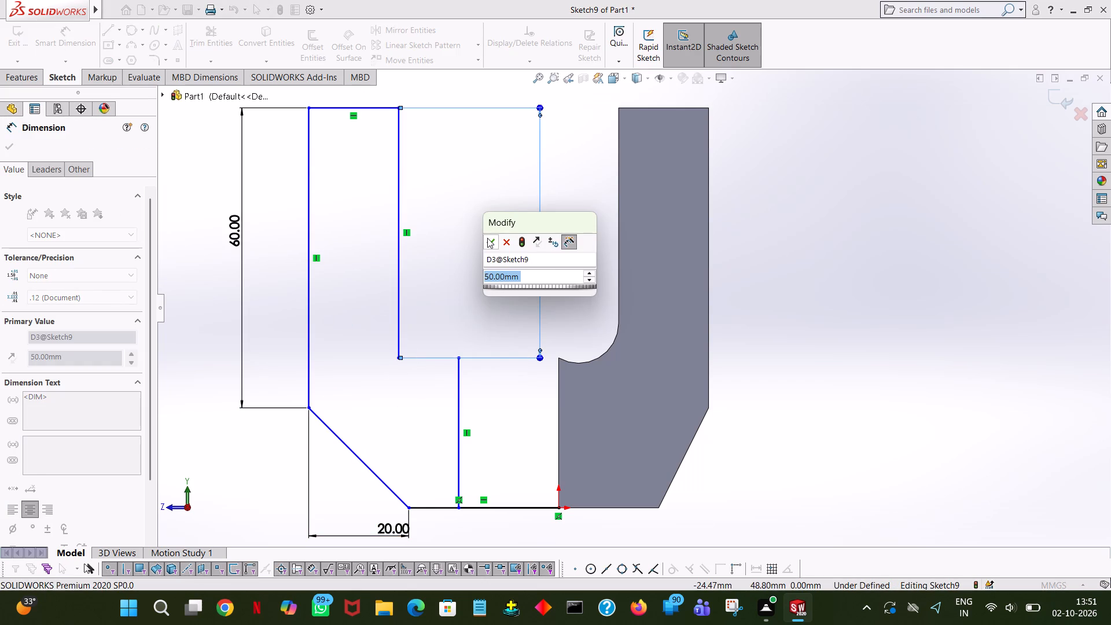
pyautogui.click(487, 238)
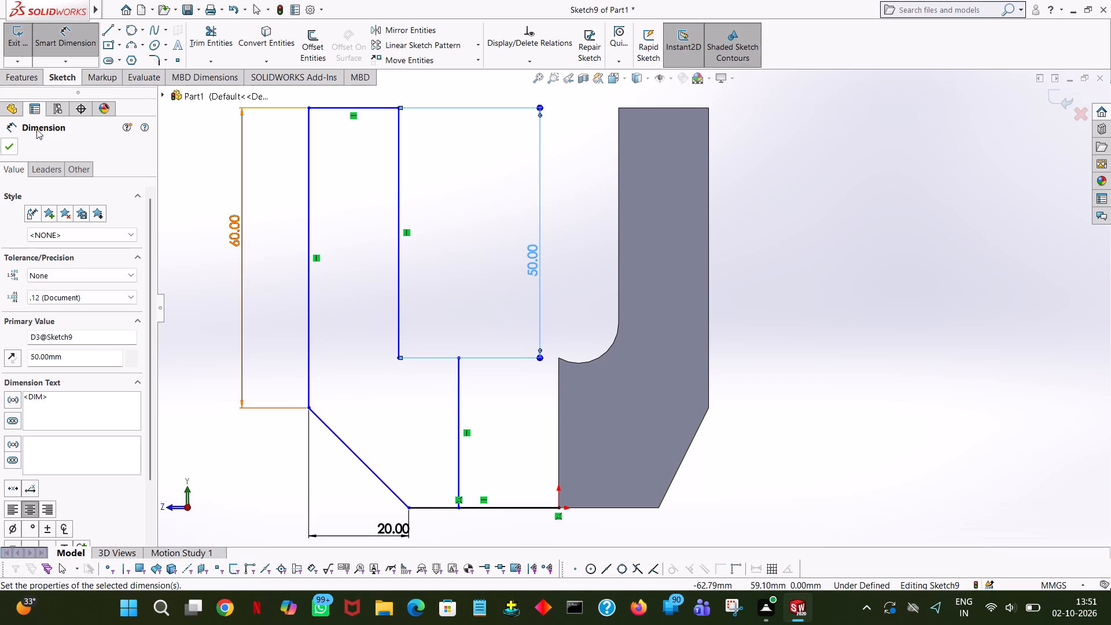
pyautogui.click(7, 155)
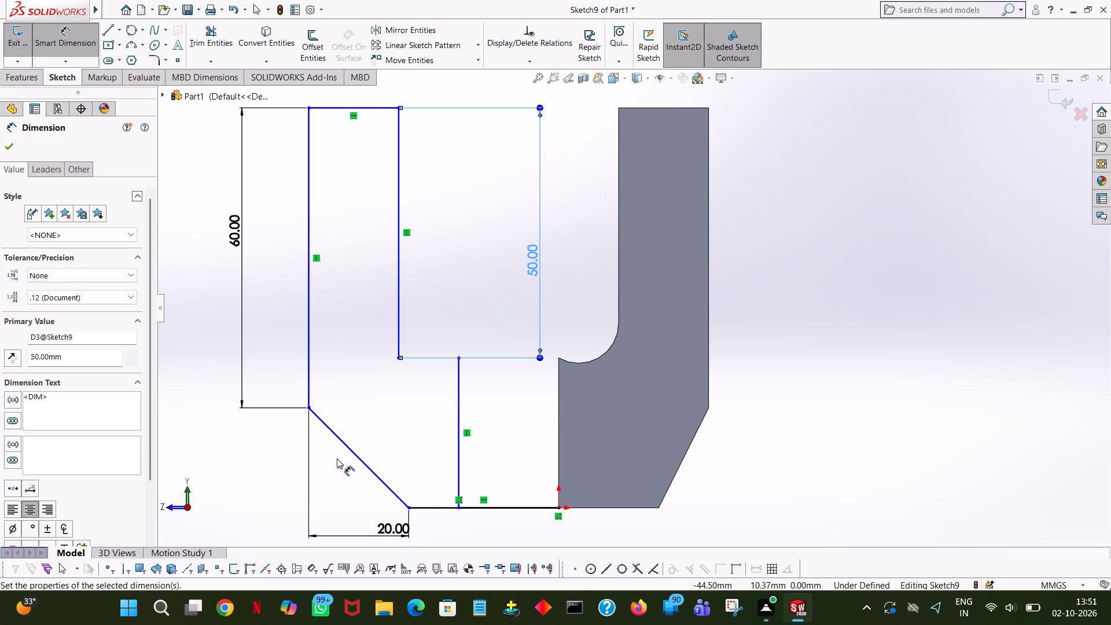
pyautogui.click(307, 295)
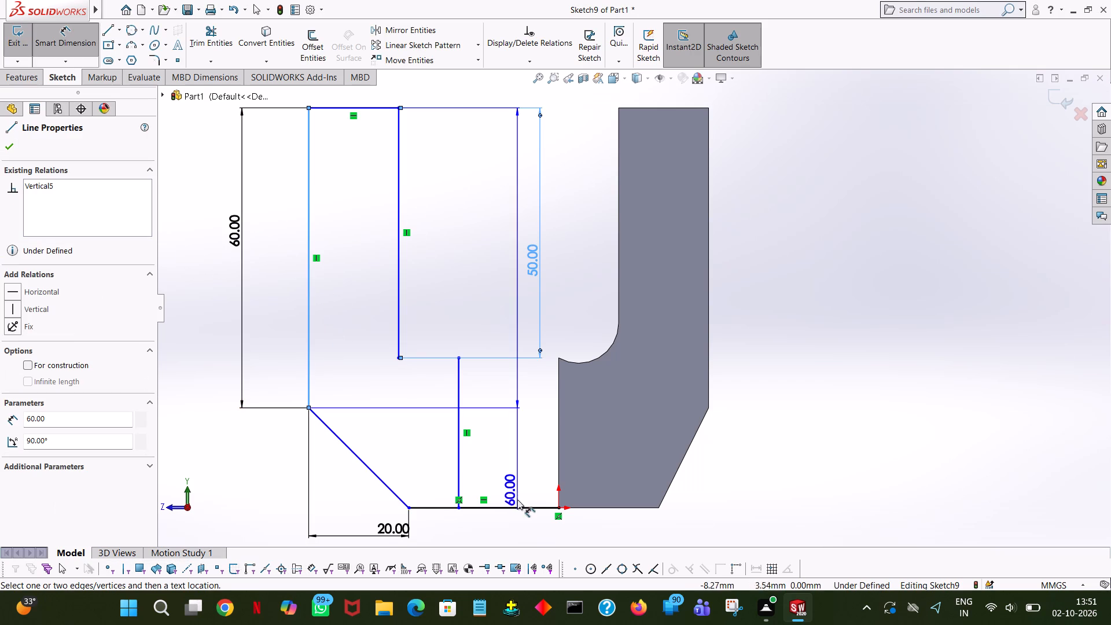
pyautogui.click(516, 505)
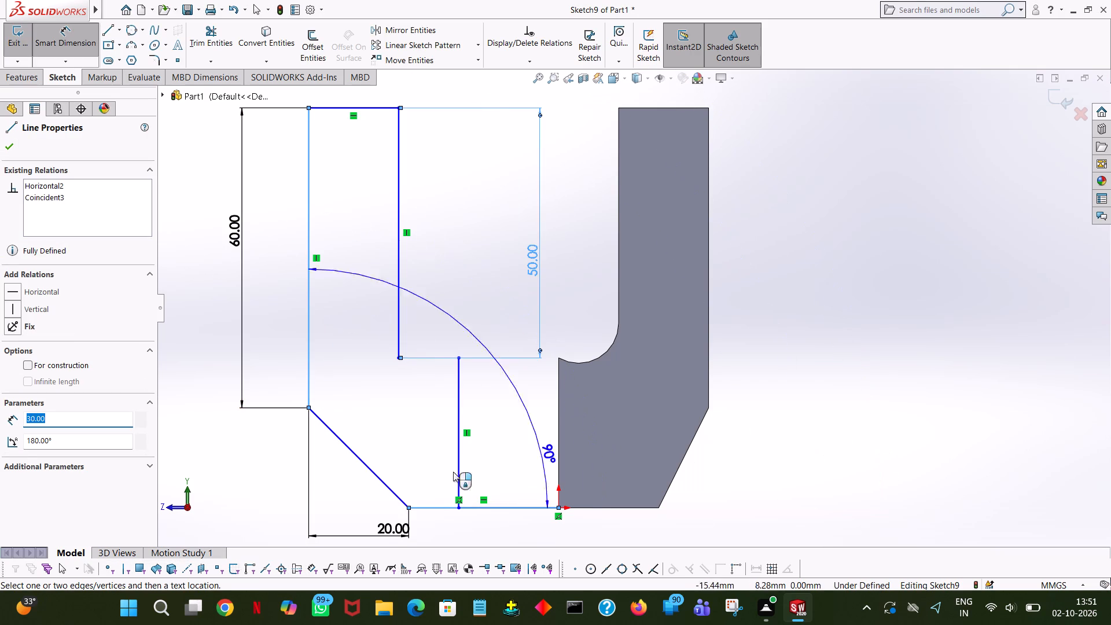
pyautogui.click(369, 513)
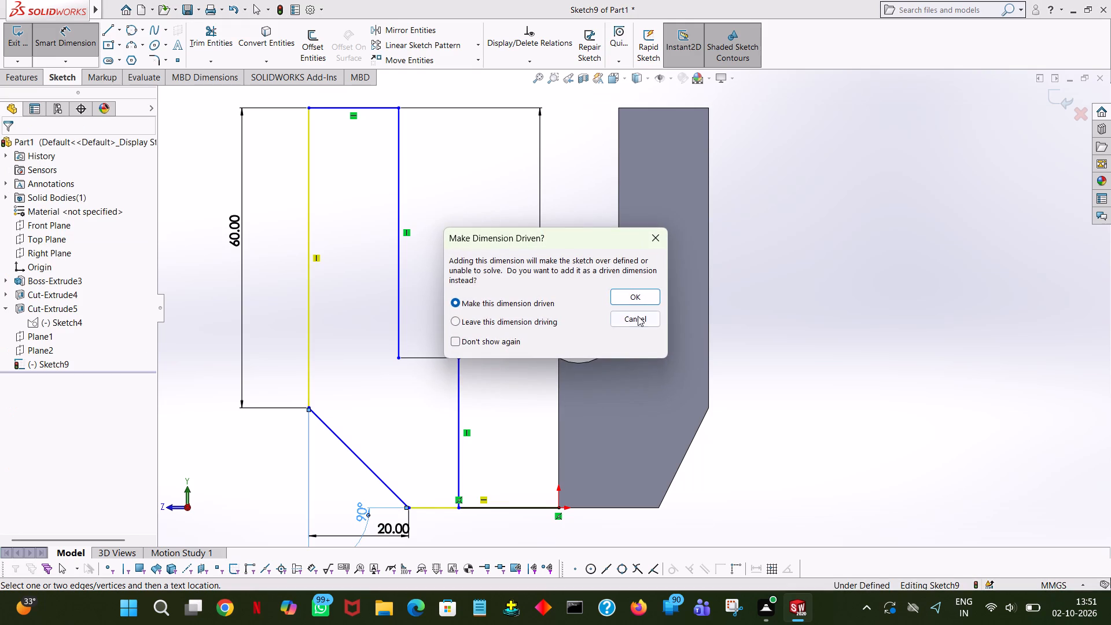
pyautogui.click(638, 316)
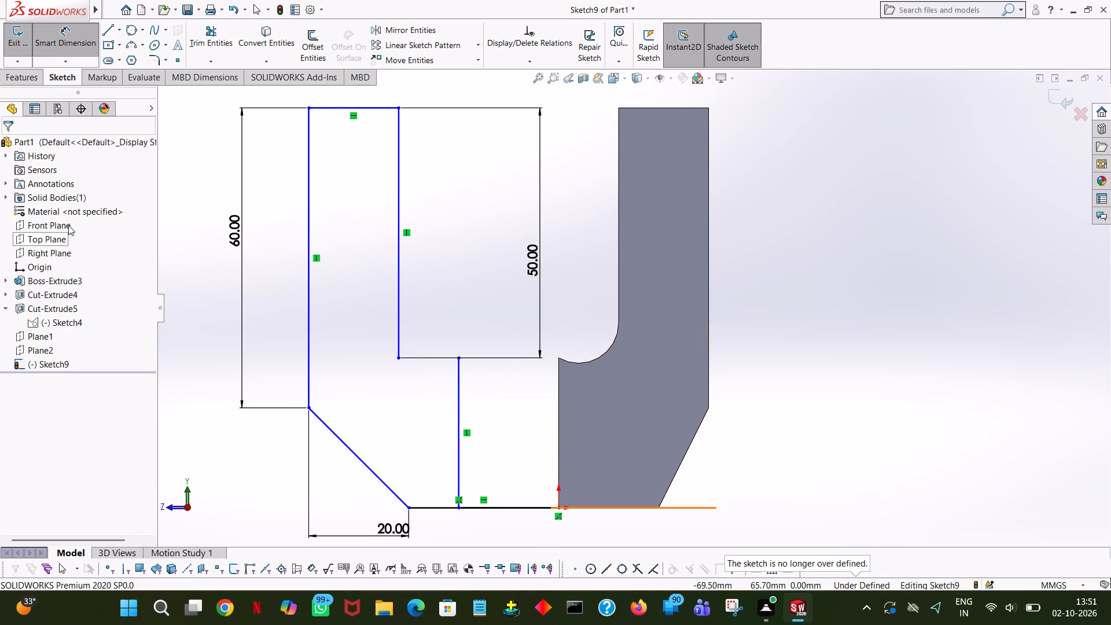
# Dimension the horizontal distance between the profile's outer vertical line and the body's vertical edge above the origin.
pyautogui.click(309, 152)
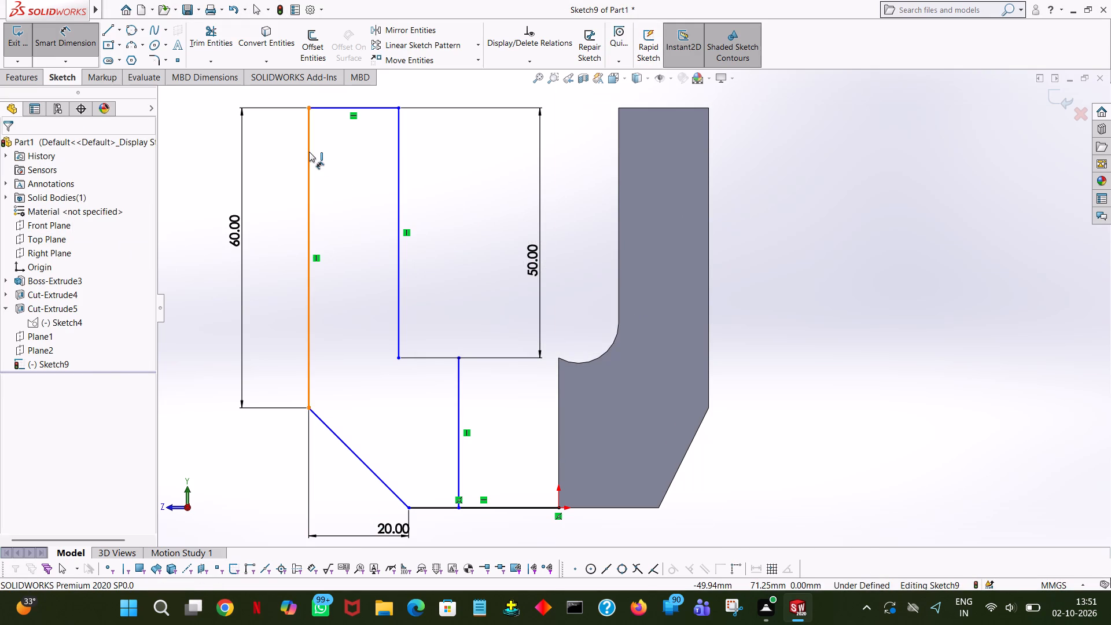
pyautogui.click(503, 508)
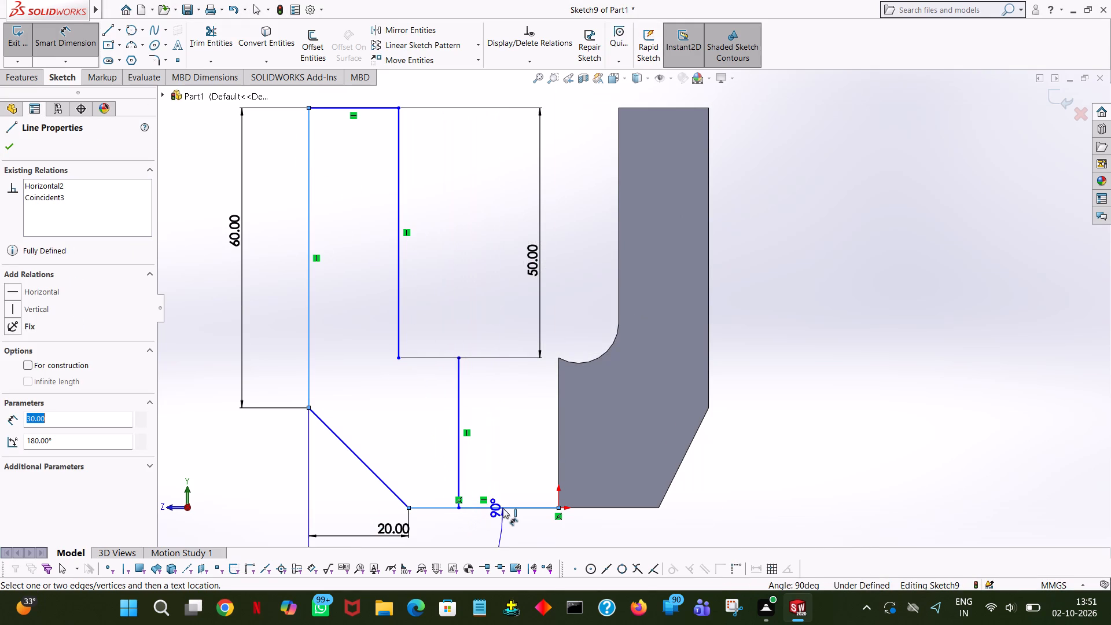
pyautogui.rightClick(281, 381)
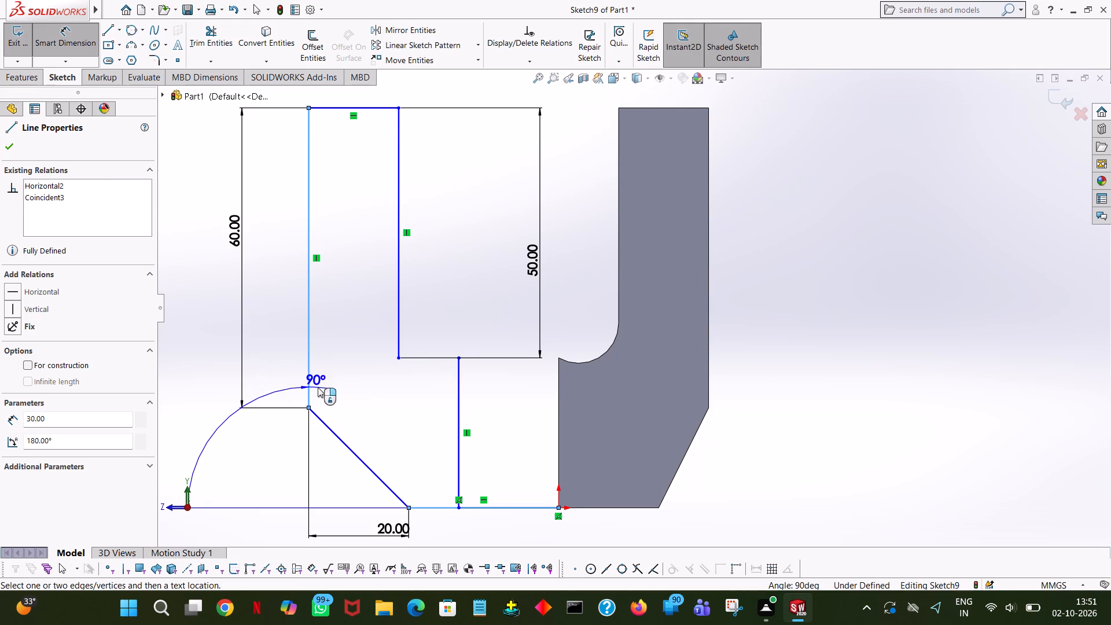
pyautogui.press('Escape')
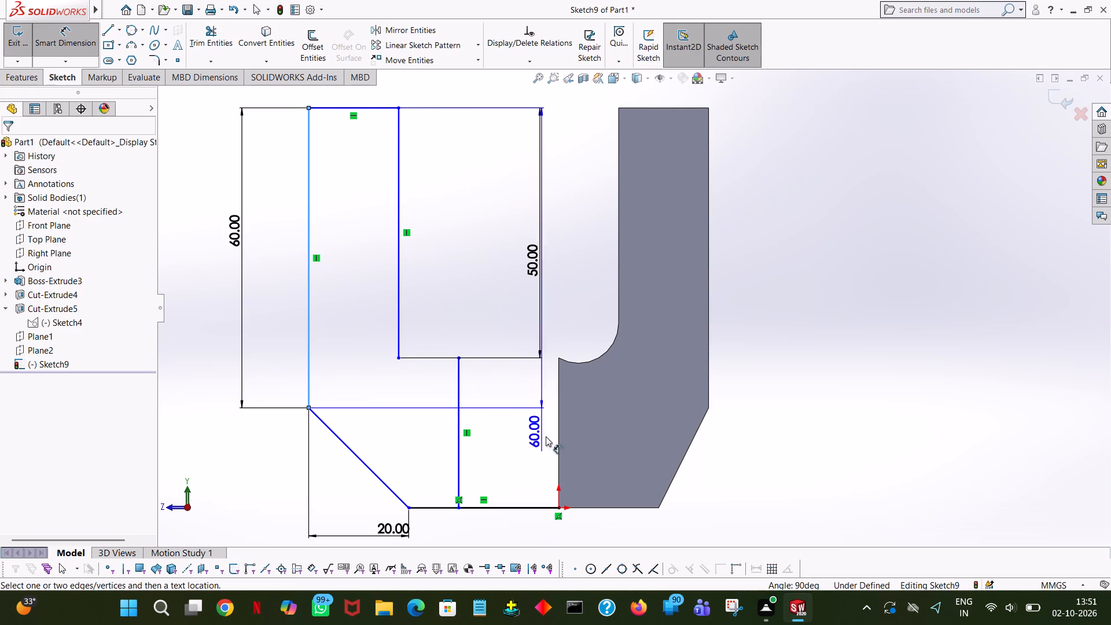
pyautogui.click(558, 445)
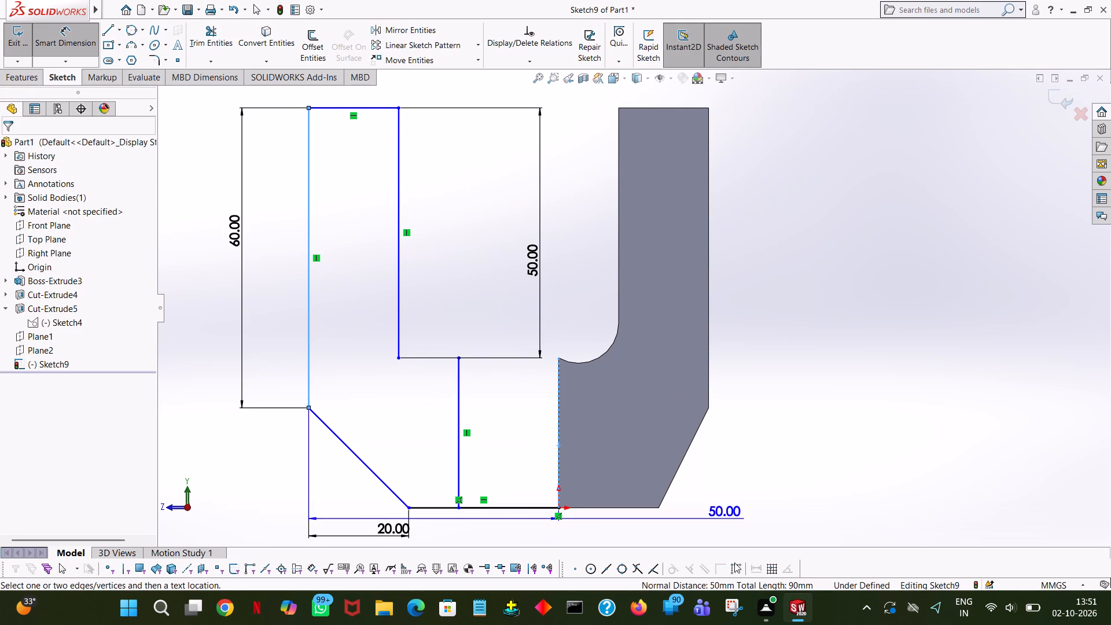
pyautogui.click(724, 529)
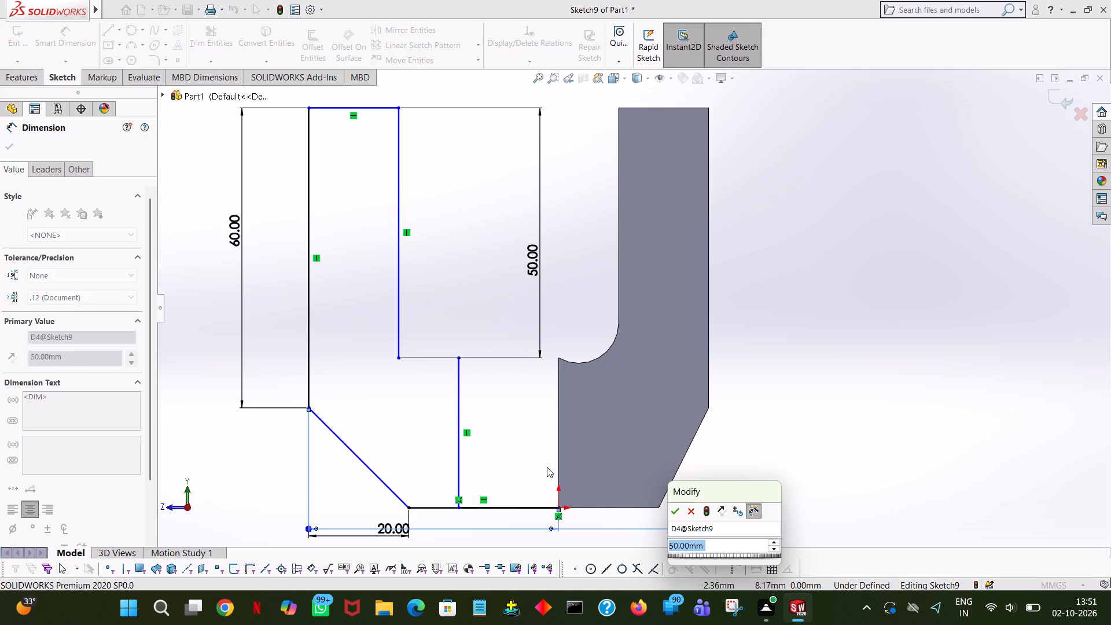
pyautogui.click(672, 512)
pyautogui.click(790, 399)
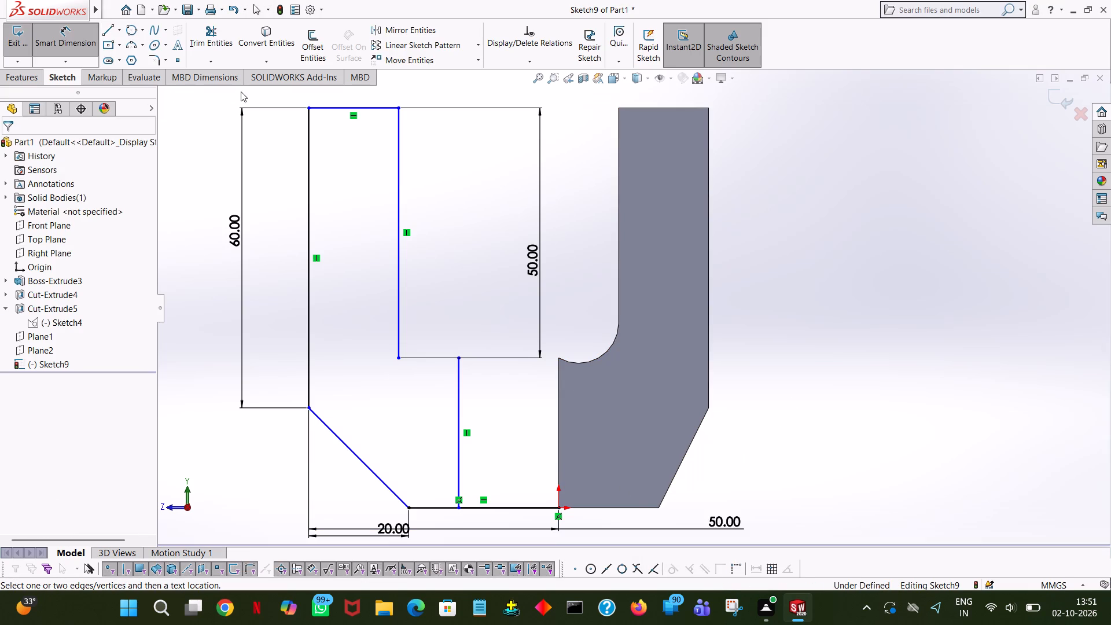
# Dimension the length of the profile's top horizontal line.
pyautogui.click(357, 108)
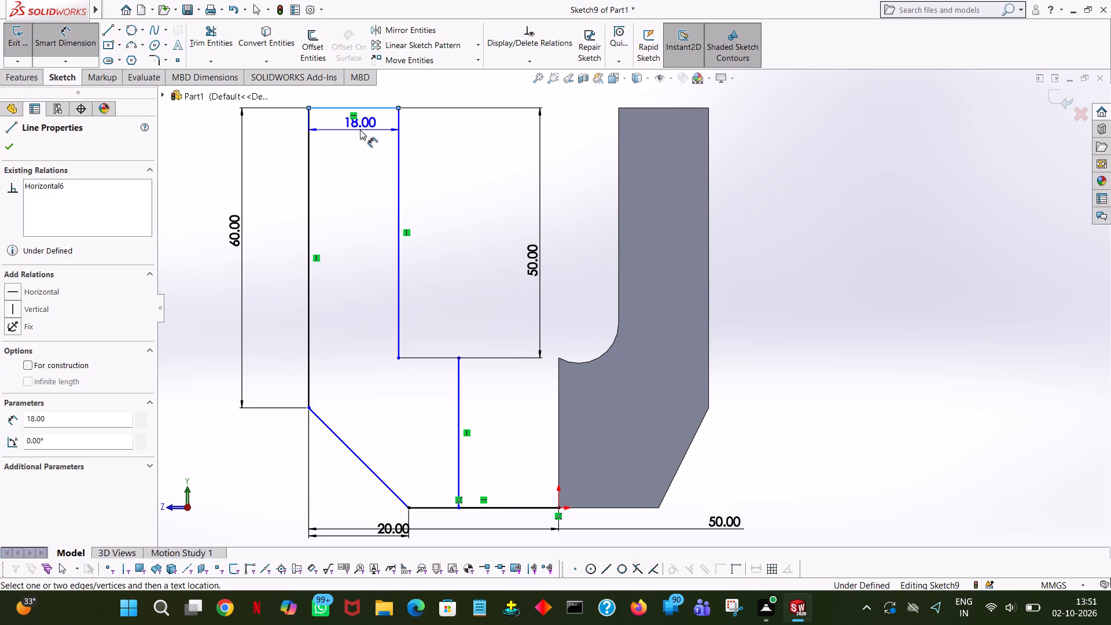
pyautogui.click(362, 100)
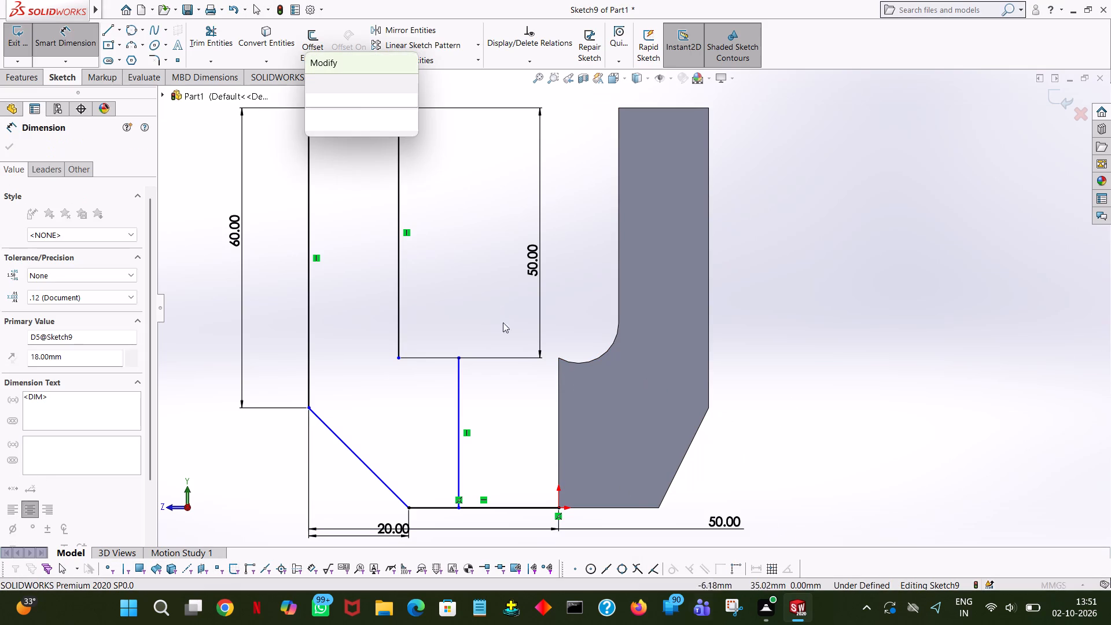
pyautogui.click(313, 82)
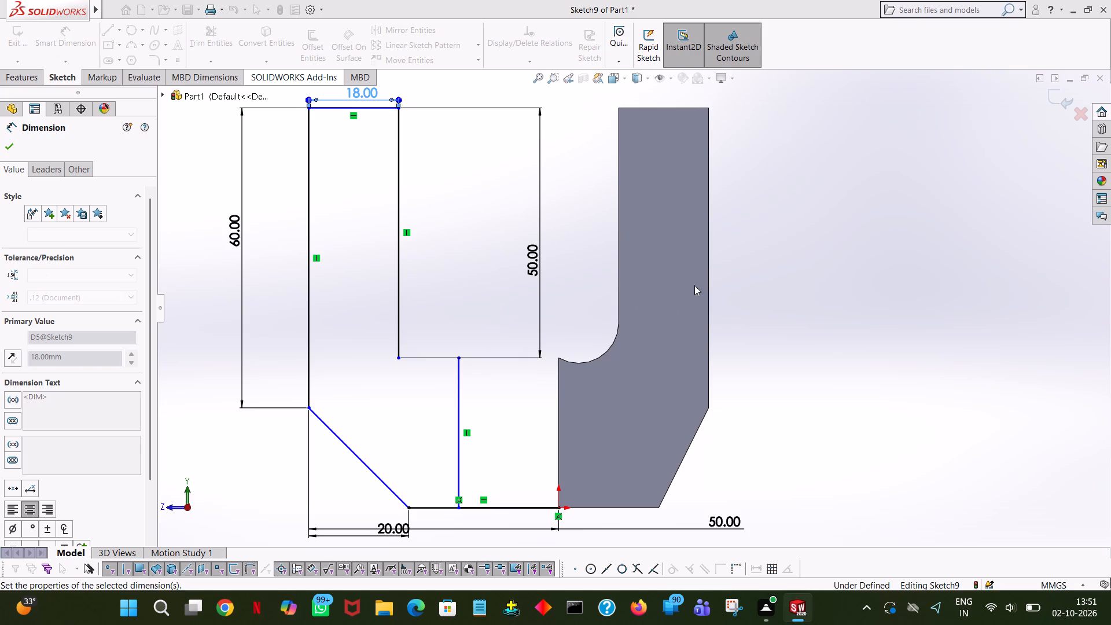
pyautogui.click(832, 267)
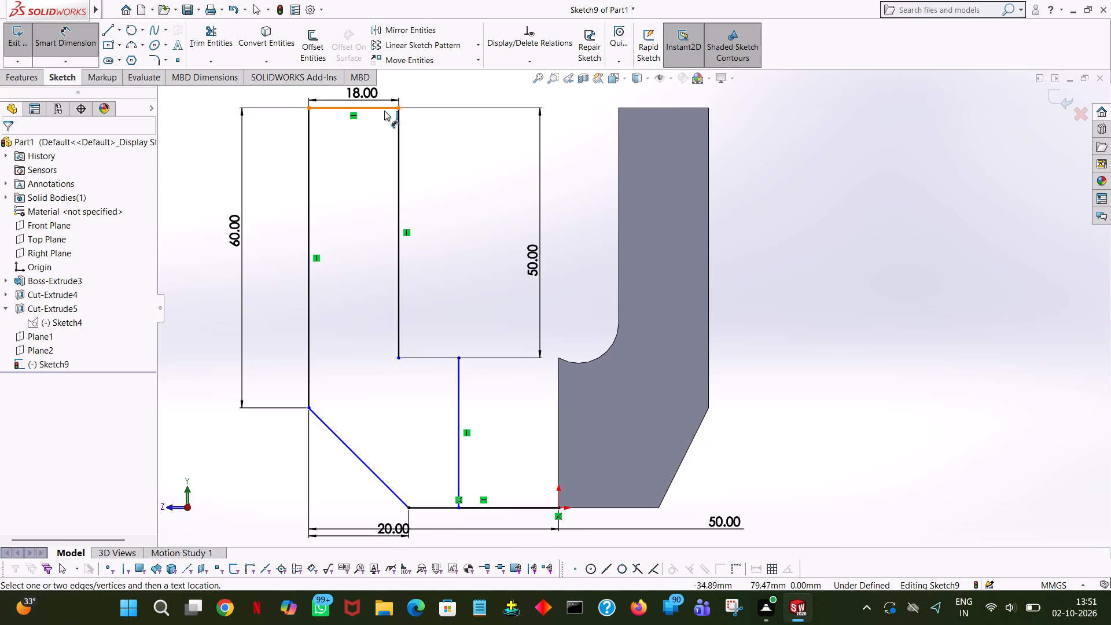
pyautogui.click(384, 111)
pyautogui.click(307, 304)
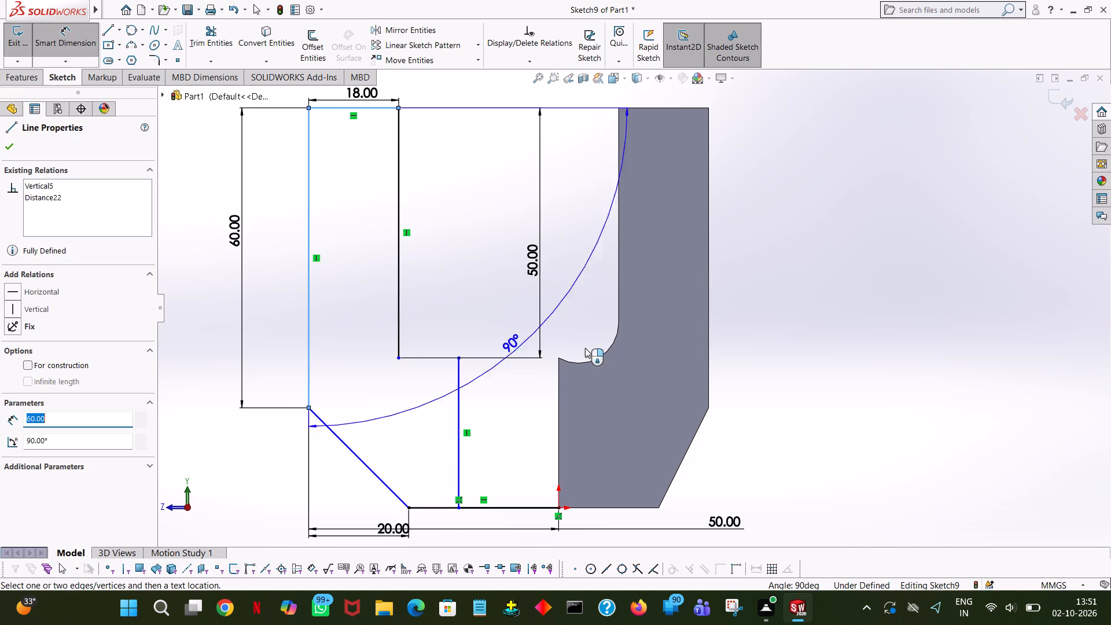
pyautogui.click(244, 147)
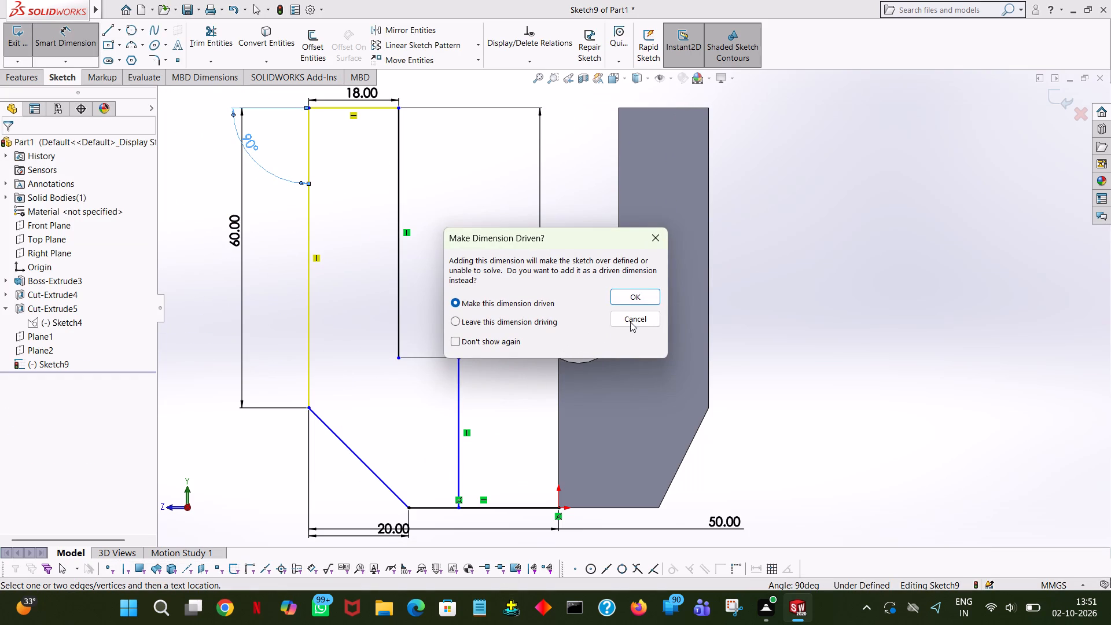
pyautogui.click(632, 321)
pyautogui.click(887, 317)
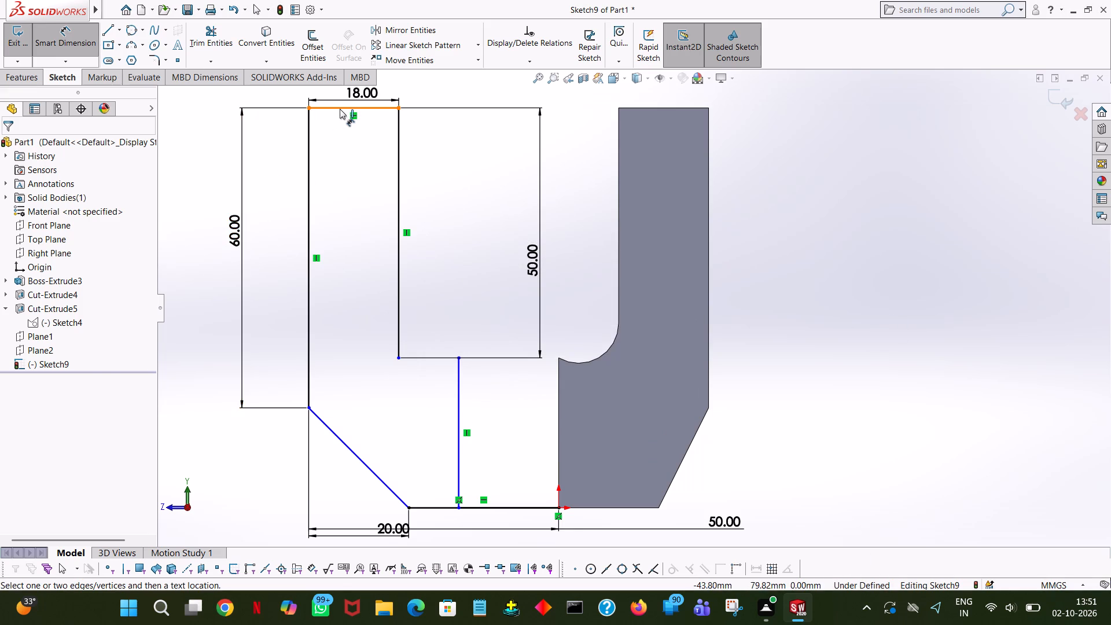
# Dimension the profile's overall height between its top horizontal line and the base line.
pyautogui.click(340, 109)
pyautogui.click(495, 508)
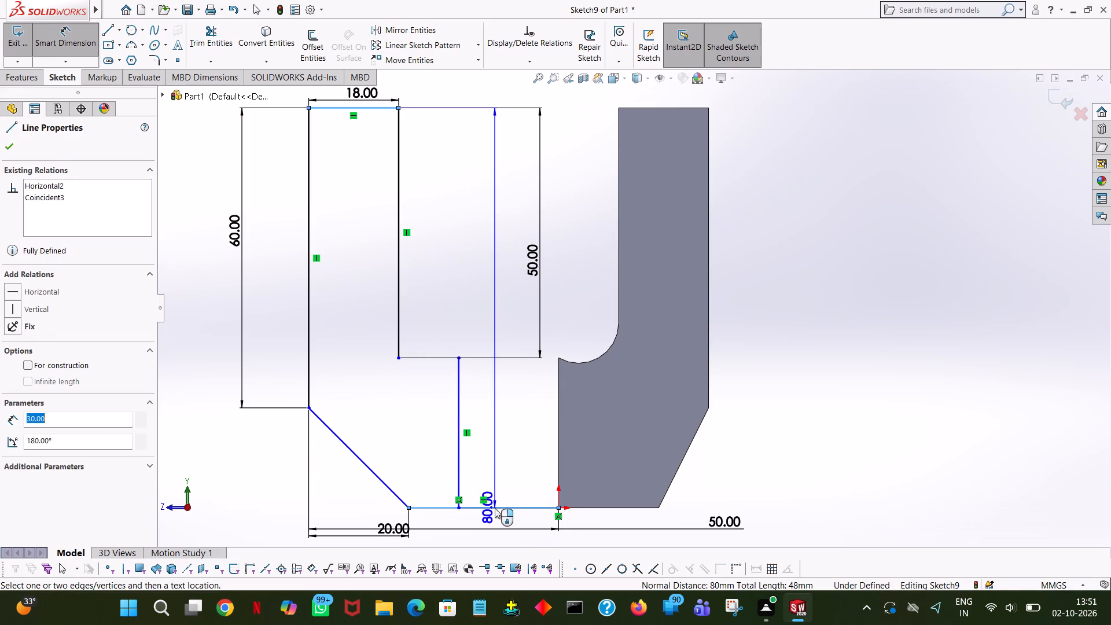
pyautogui.click(868, 376)
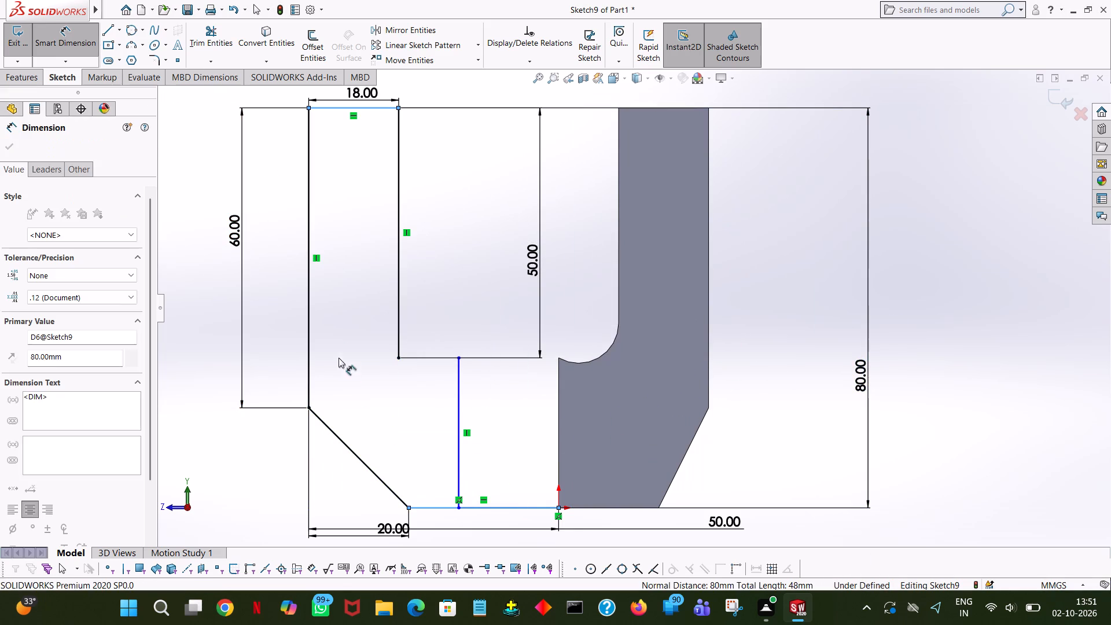
pyautogui.click(818, 358)
pyautogui.click(946, 216)
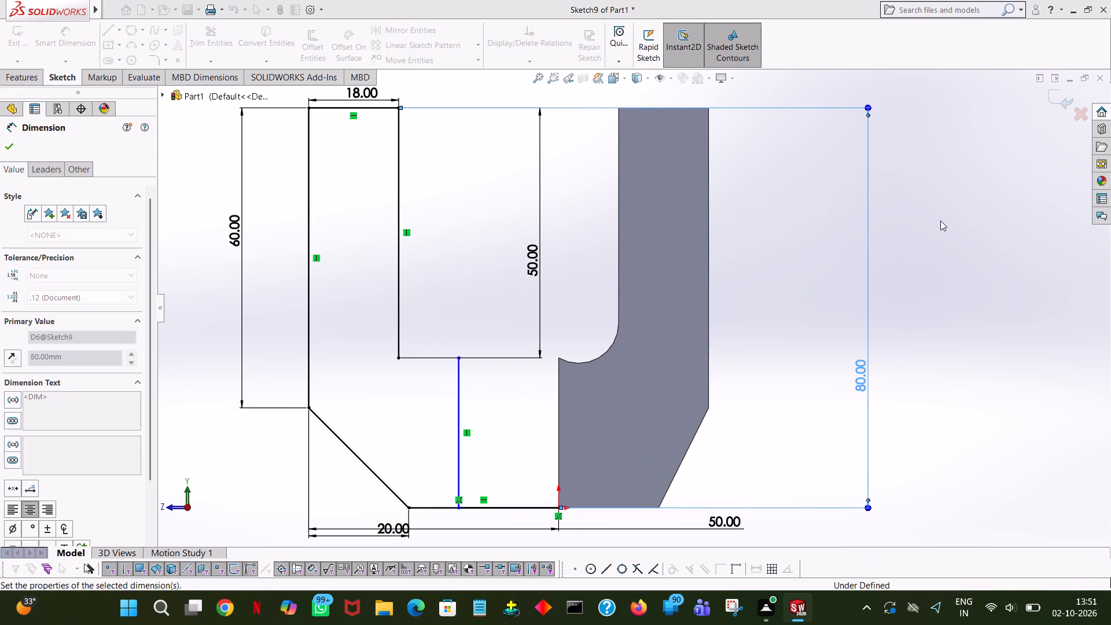
# Dimension the horizontal distance between the short inner vertical line and the body's vertical edge above the origin.
pyautogui.click(460, 450)
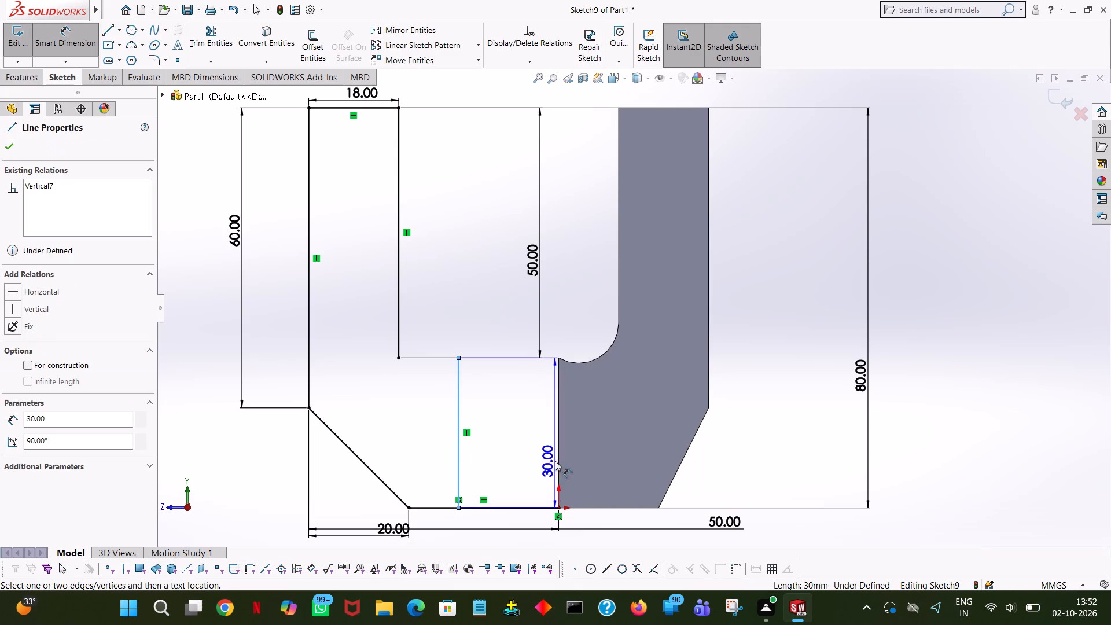
pyautogui.click(559, 459)
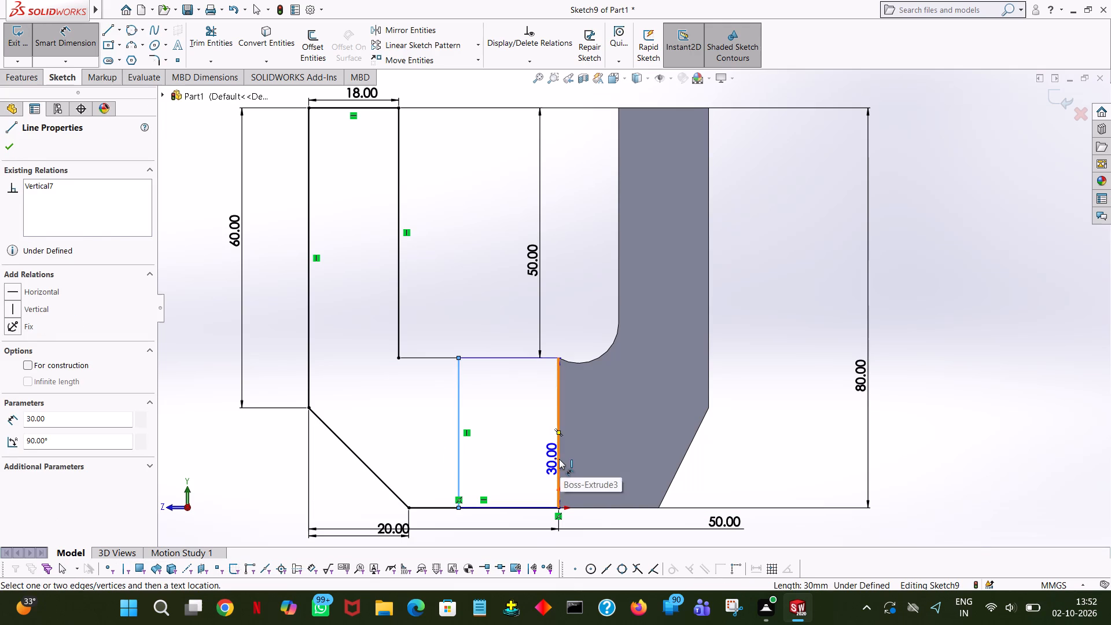
pyautogui.click(858, 447)
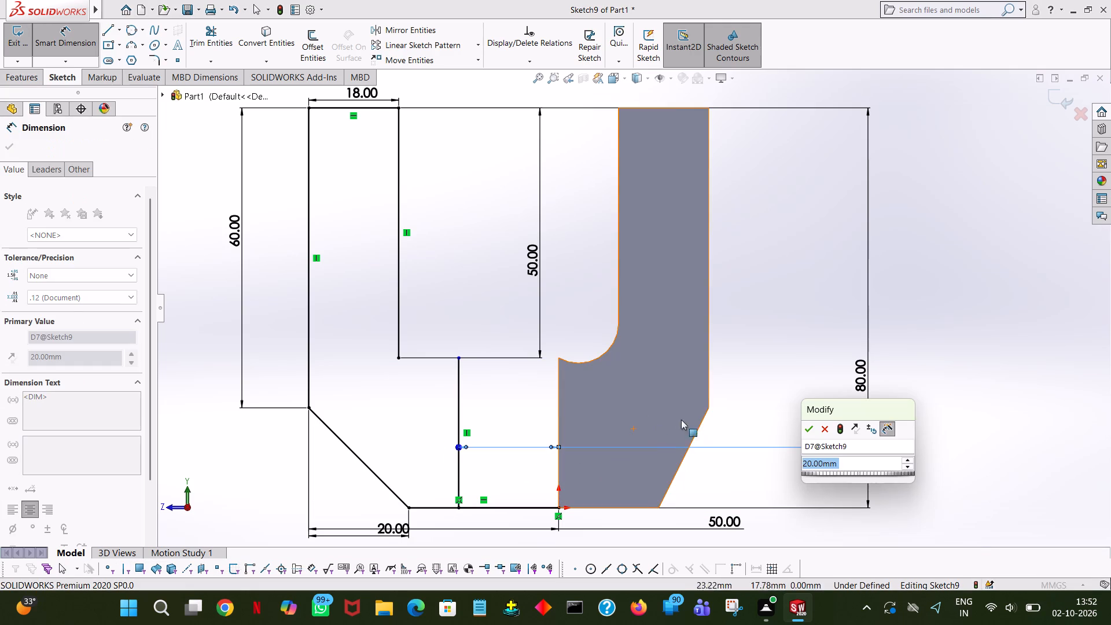
pyautogui.click(810, 435)
pyautogui.click(961, 324)
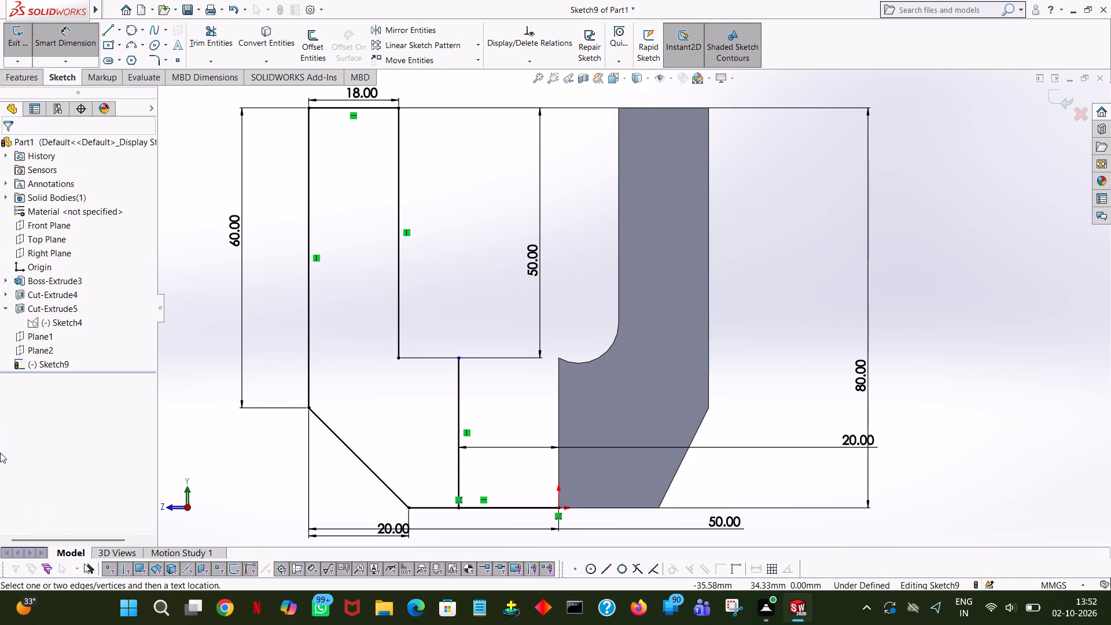
# Sketch a perimeter circle of about 6 mm radius in the profile's inner corner, tangent to the long and short inner vertical lines.
pyautogui.click(133, 31)
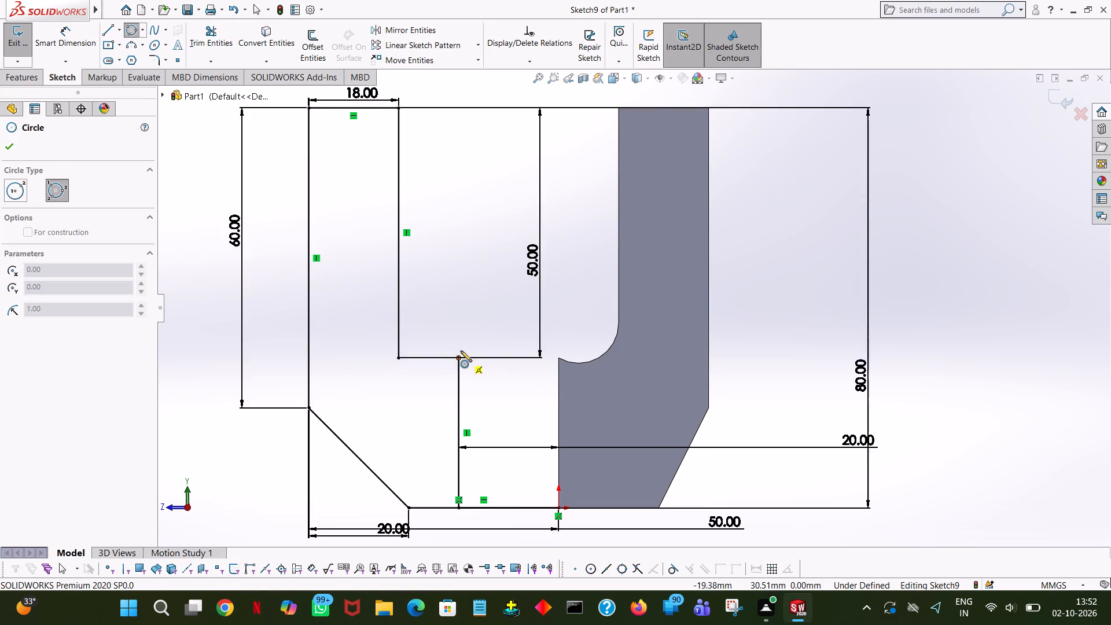
pyautogui.click(455, 365)
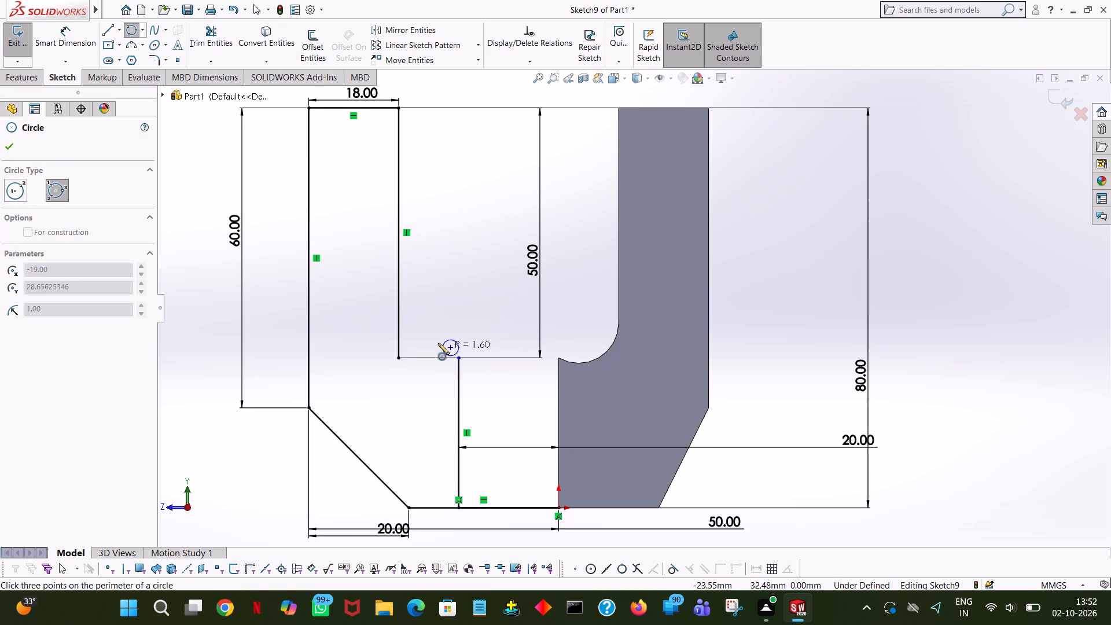
pyautogui.click(400, 326)
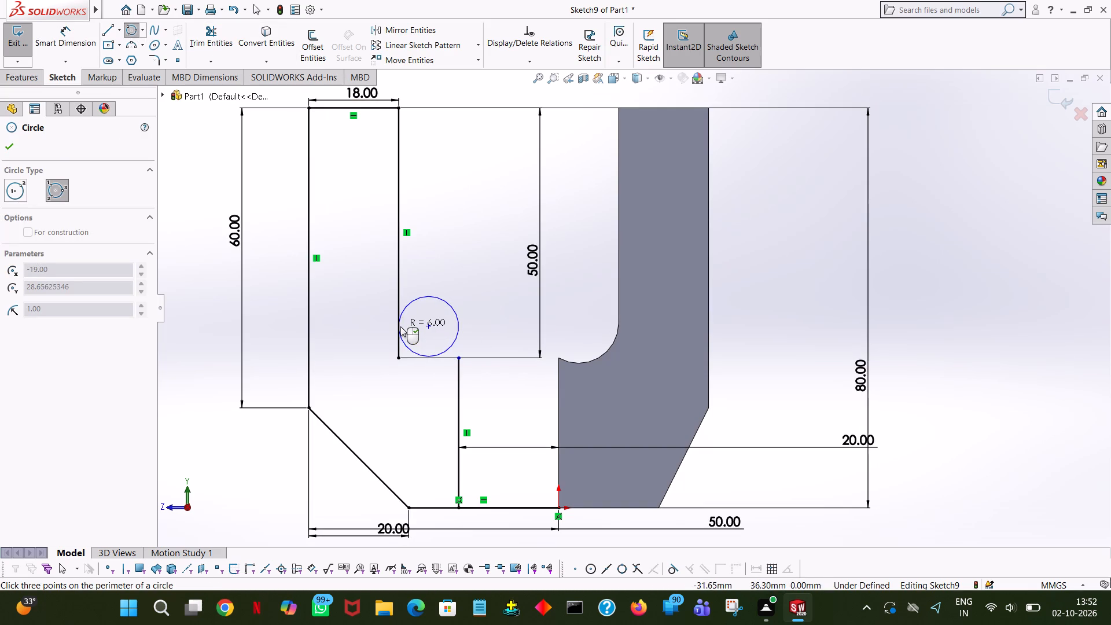
pyautogui.click(400, 326)
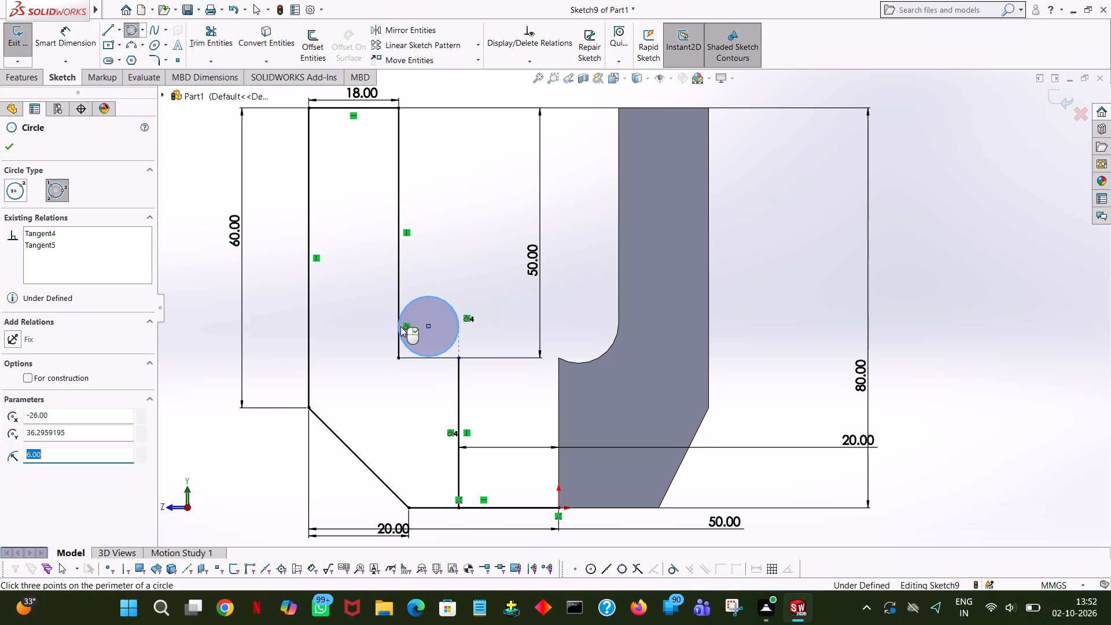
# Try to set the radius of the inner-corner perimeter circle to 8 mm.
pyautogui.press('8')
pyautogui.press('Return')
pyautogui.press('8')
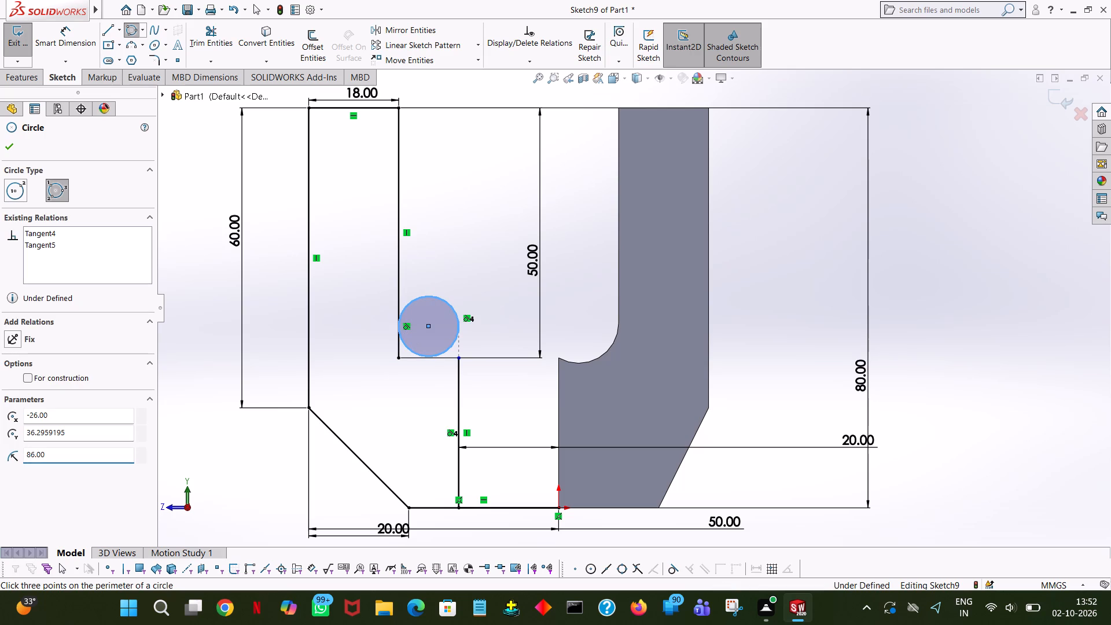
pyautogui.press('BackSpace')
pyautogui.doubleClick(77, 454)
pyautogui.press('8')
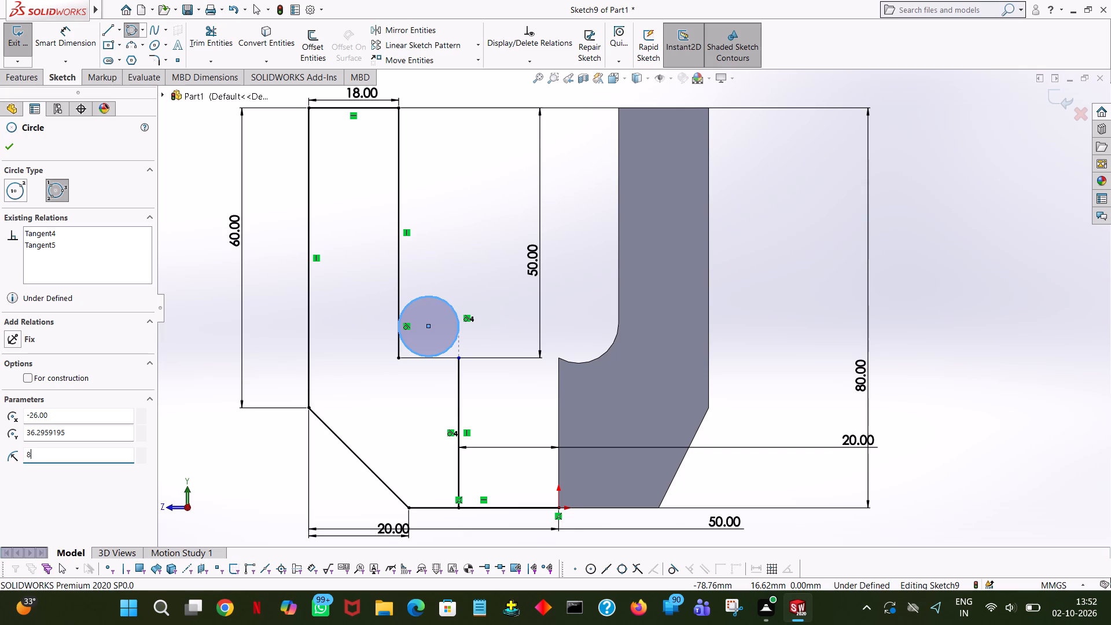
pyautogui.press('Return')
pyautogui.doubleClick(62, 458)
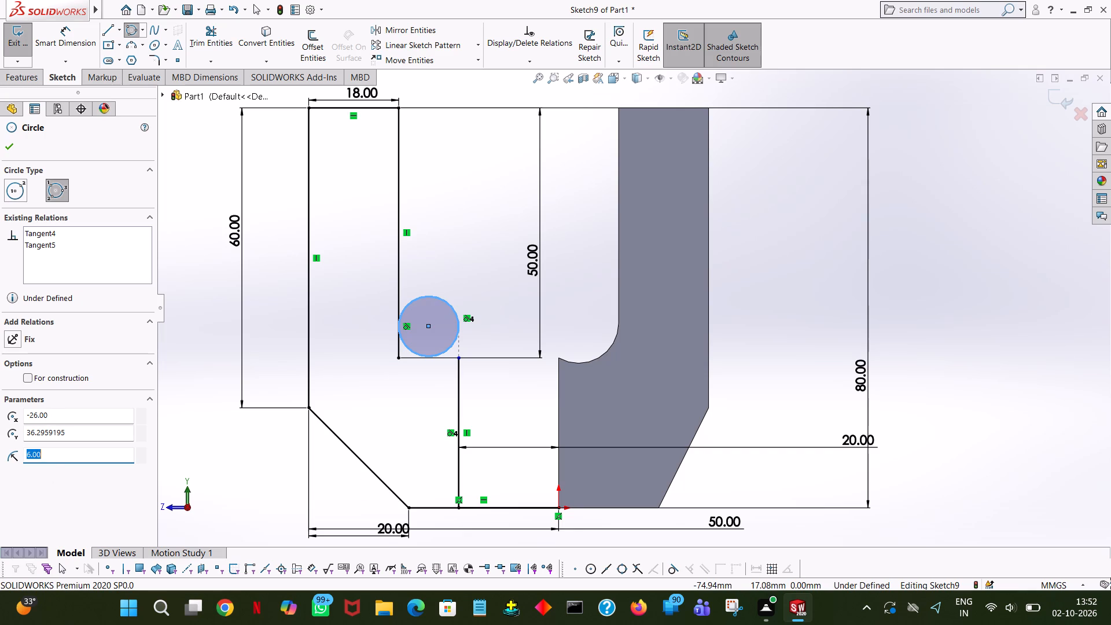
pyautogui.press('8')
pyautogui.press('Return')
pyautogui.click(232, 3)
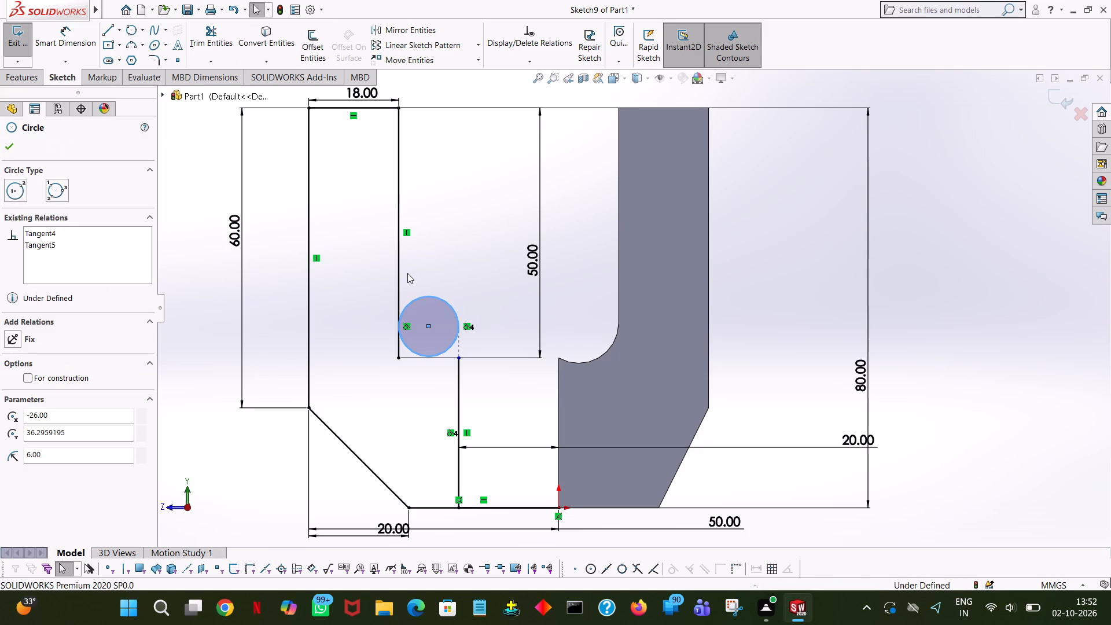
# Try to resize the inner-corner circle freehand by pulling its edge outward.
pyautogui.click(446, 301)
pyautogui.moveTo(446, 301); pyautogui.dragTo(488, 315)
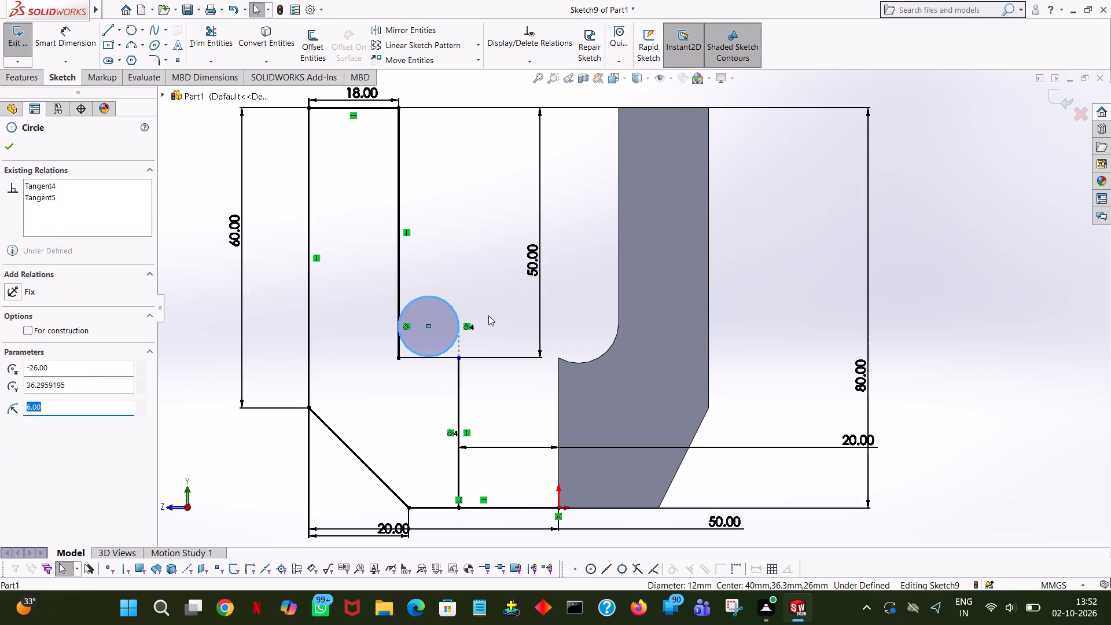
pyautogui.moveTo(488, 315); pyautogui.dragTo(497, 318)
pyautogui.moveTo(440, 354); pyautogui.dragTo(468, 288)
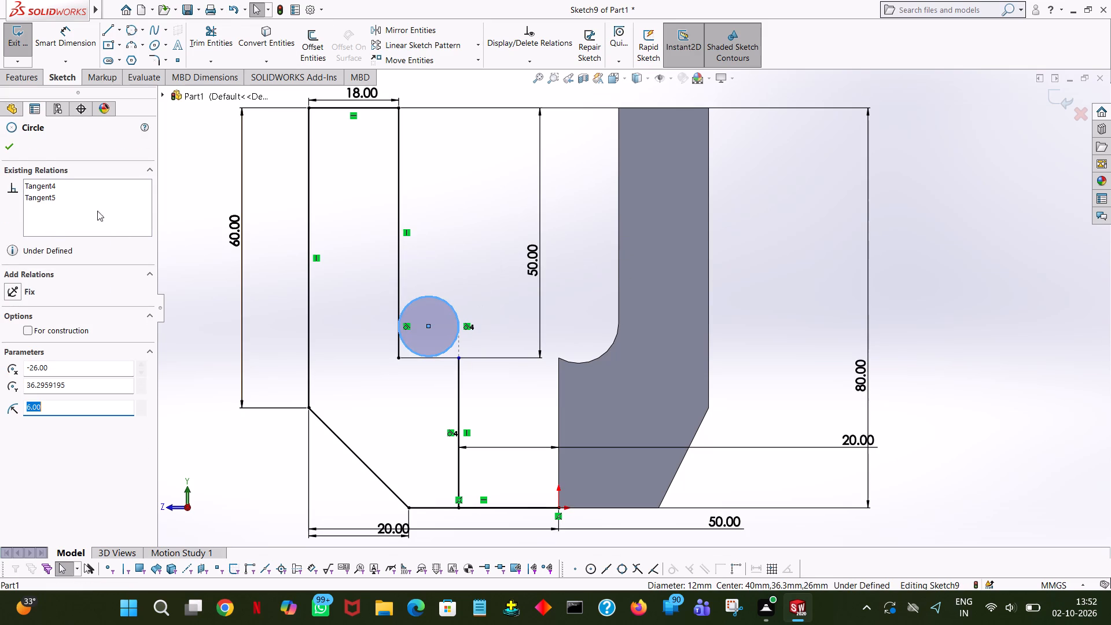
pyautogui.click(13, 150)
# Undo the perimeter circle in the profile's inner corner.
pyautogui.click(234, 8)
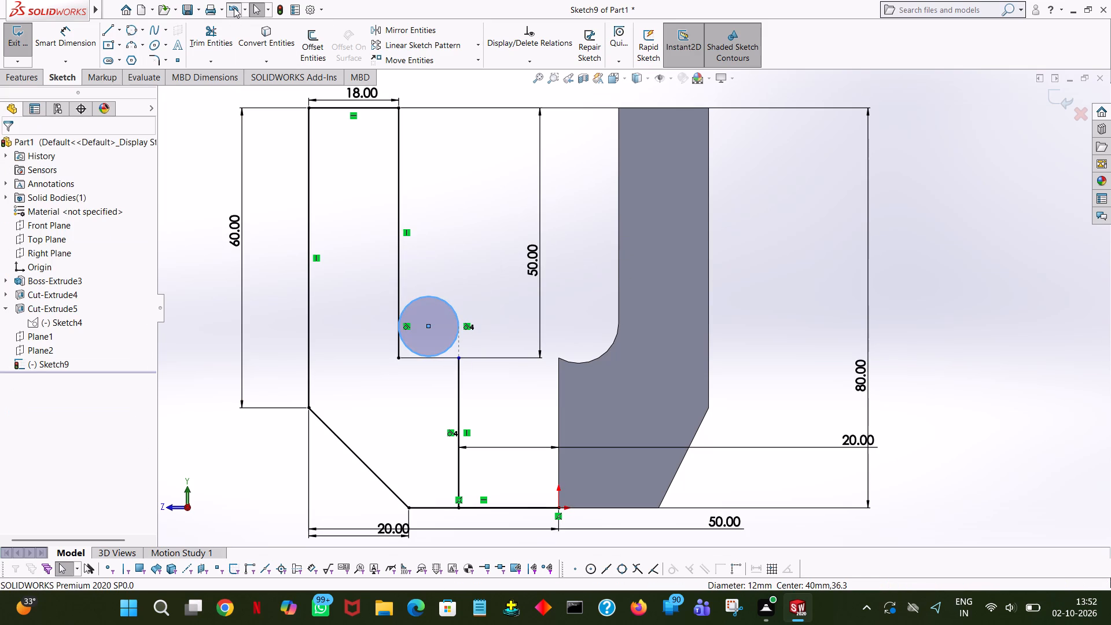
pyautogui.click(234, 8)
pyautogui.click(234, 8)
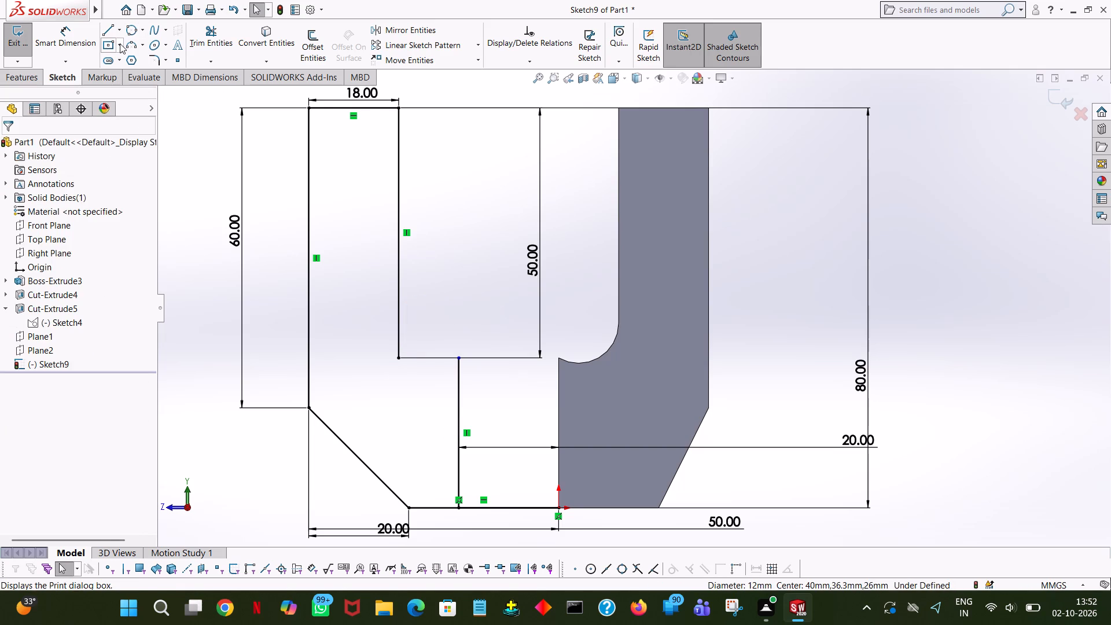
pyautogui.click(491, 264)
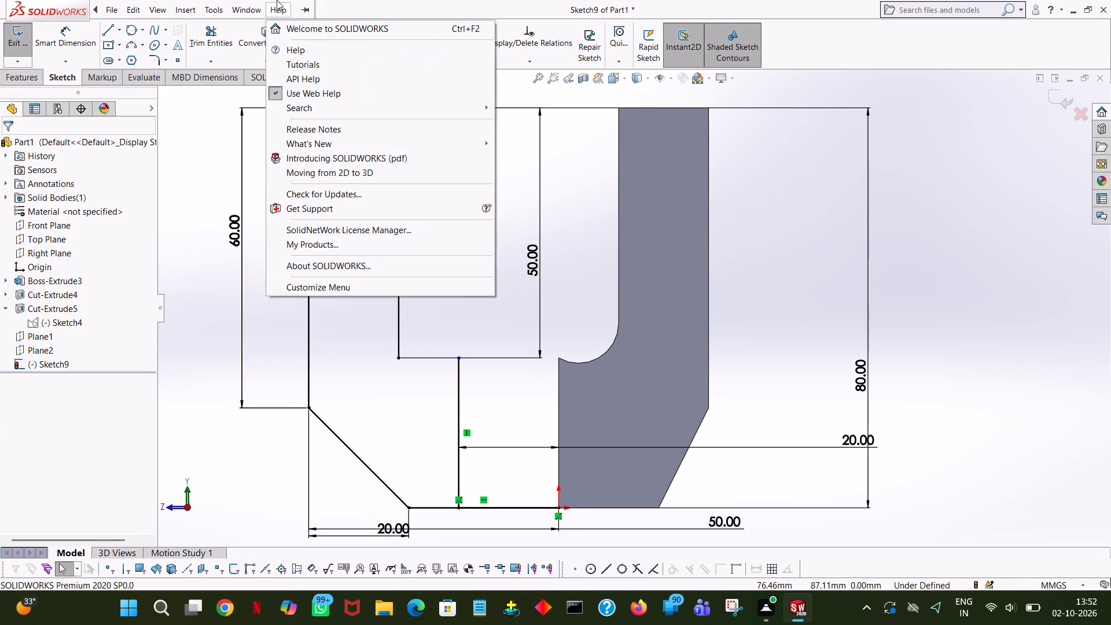
# Dimension the vertical distance between the short inner vertical line's top endpoint and the profile's base line.
pyautogui.click(79, 35)
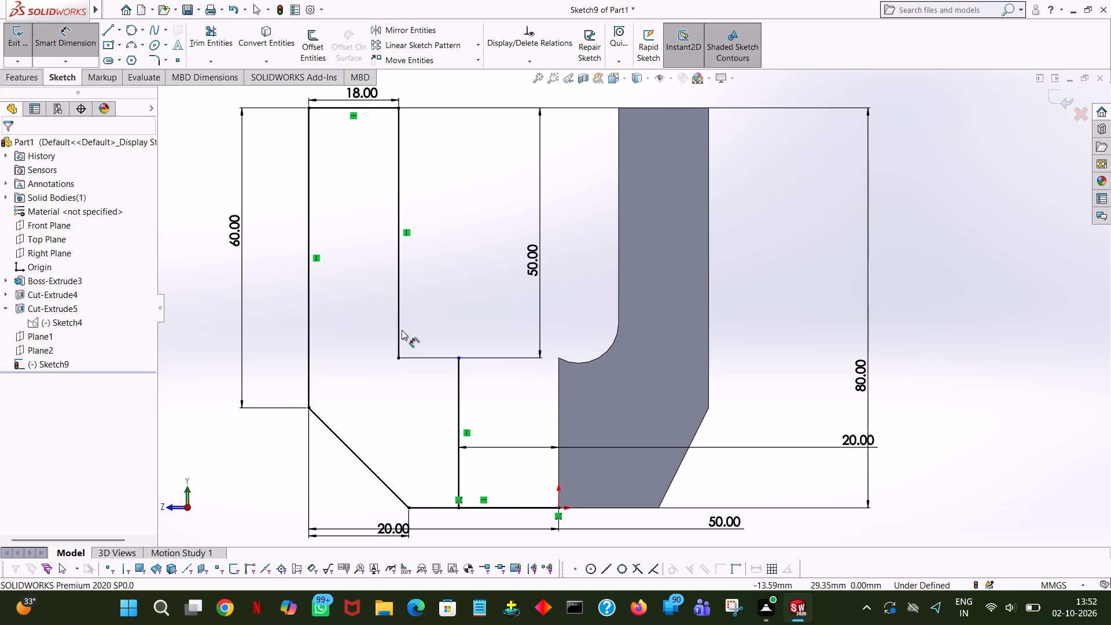
pyautogui.click(457, 358)
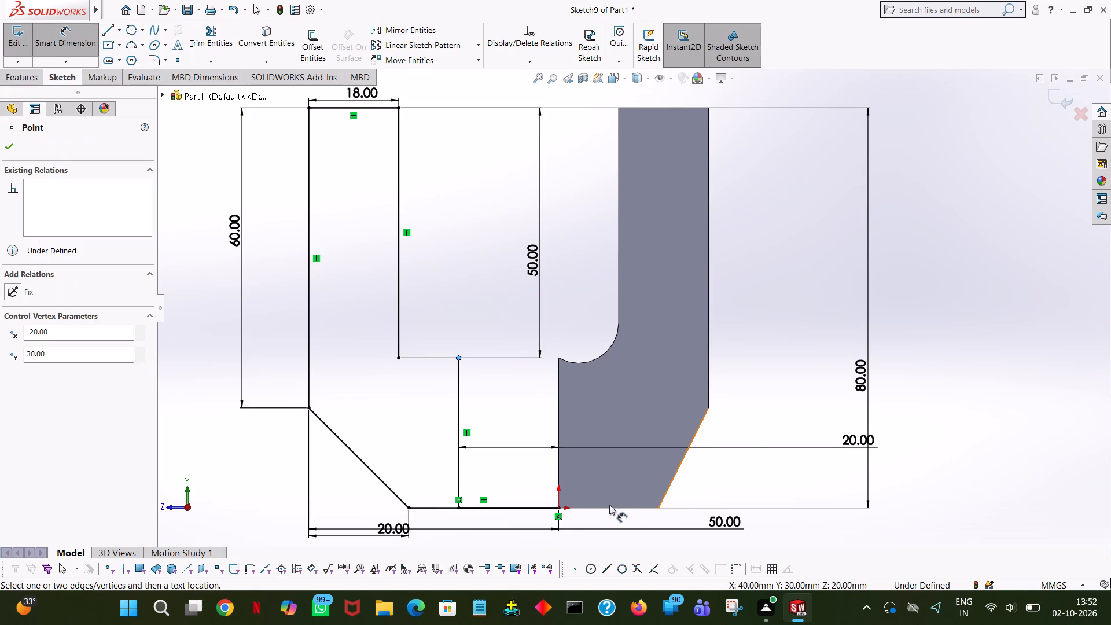
pyautogui.click(538, 508)
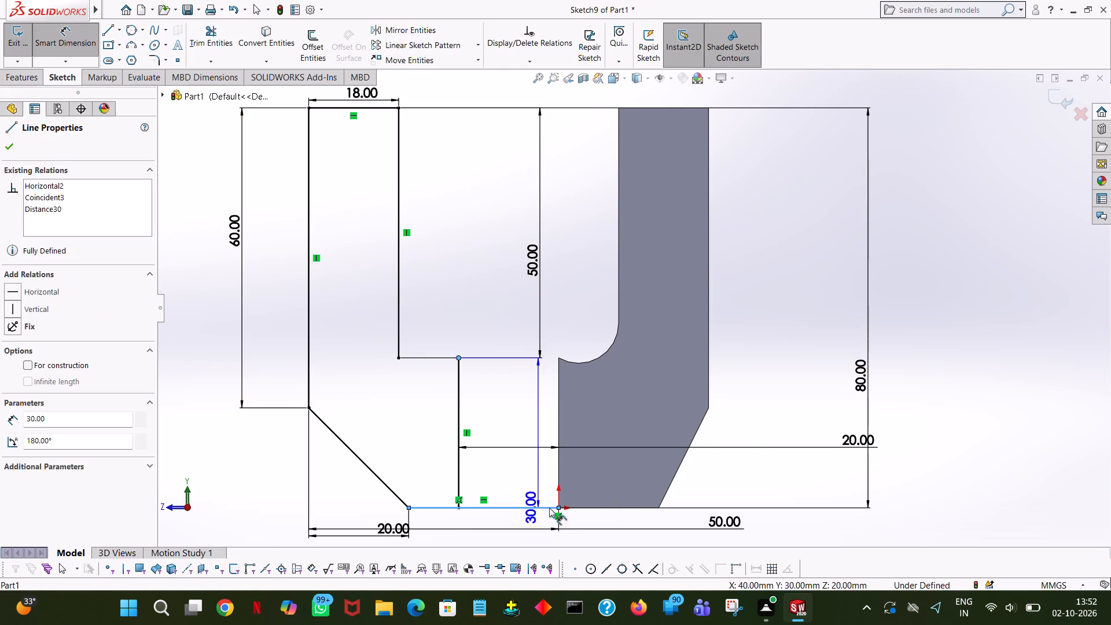
pyautogui.click(1015, 486)
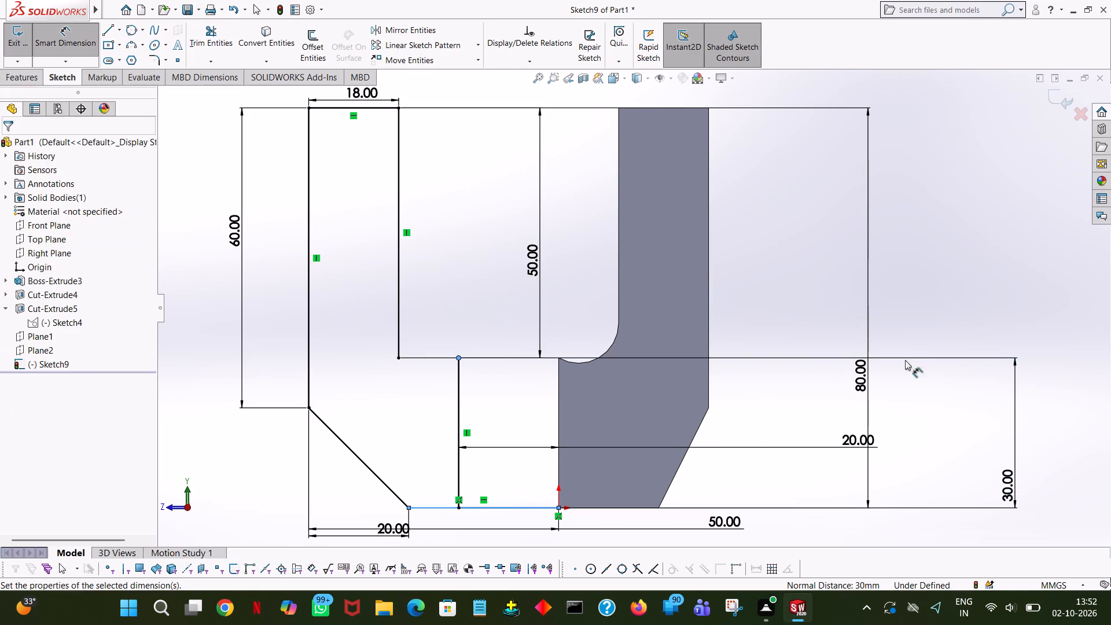
pyautogui.click(967, 469)
pyautogui.click(952, 307)
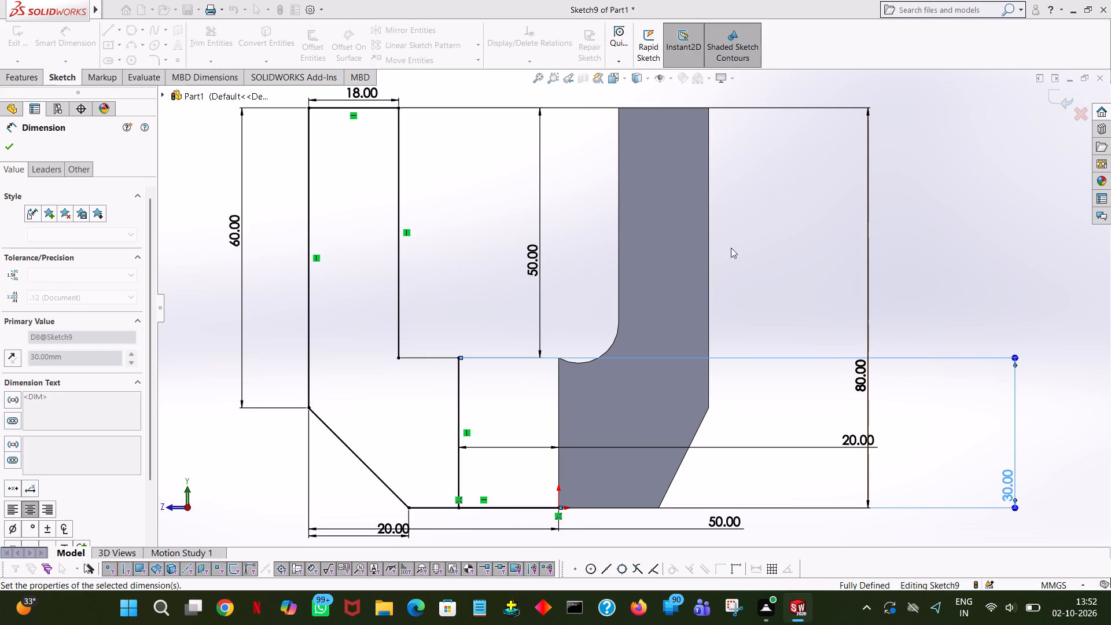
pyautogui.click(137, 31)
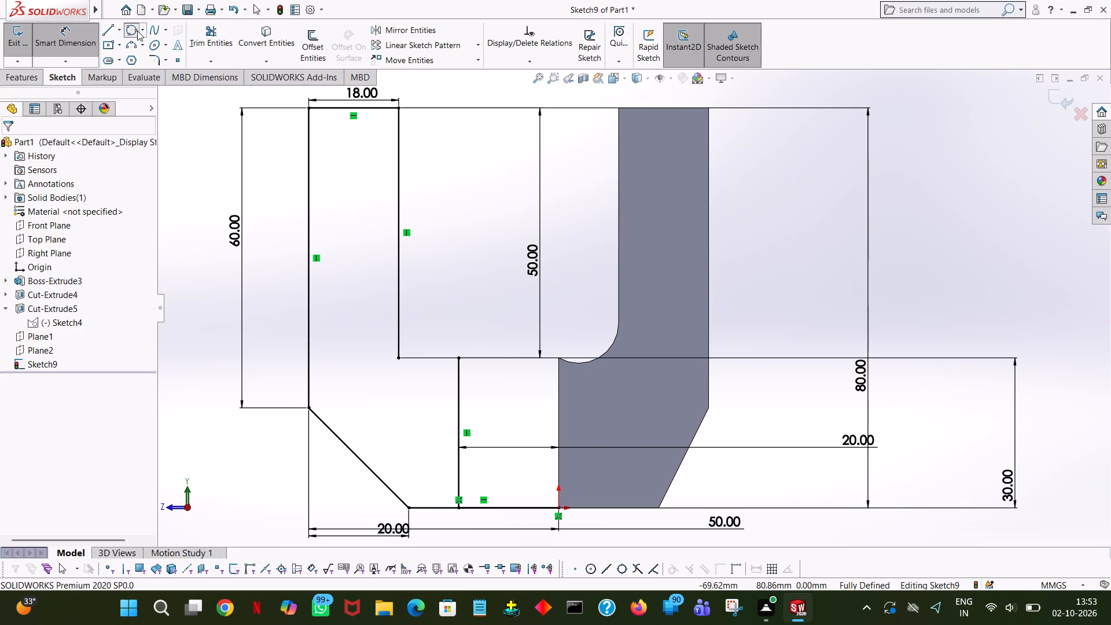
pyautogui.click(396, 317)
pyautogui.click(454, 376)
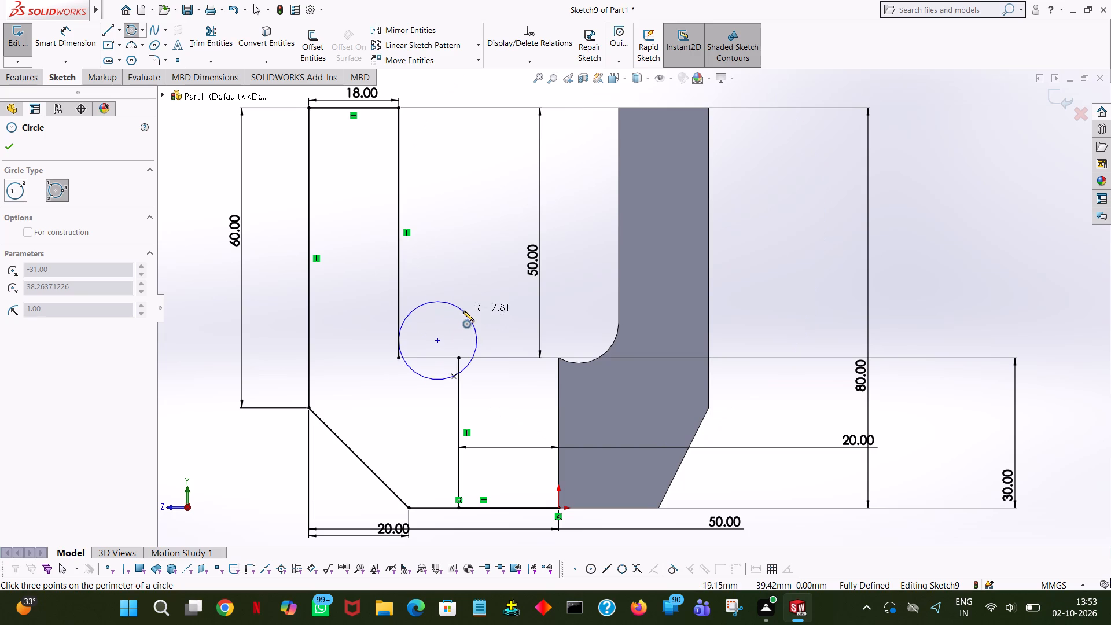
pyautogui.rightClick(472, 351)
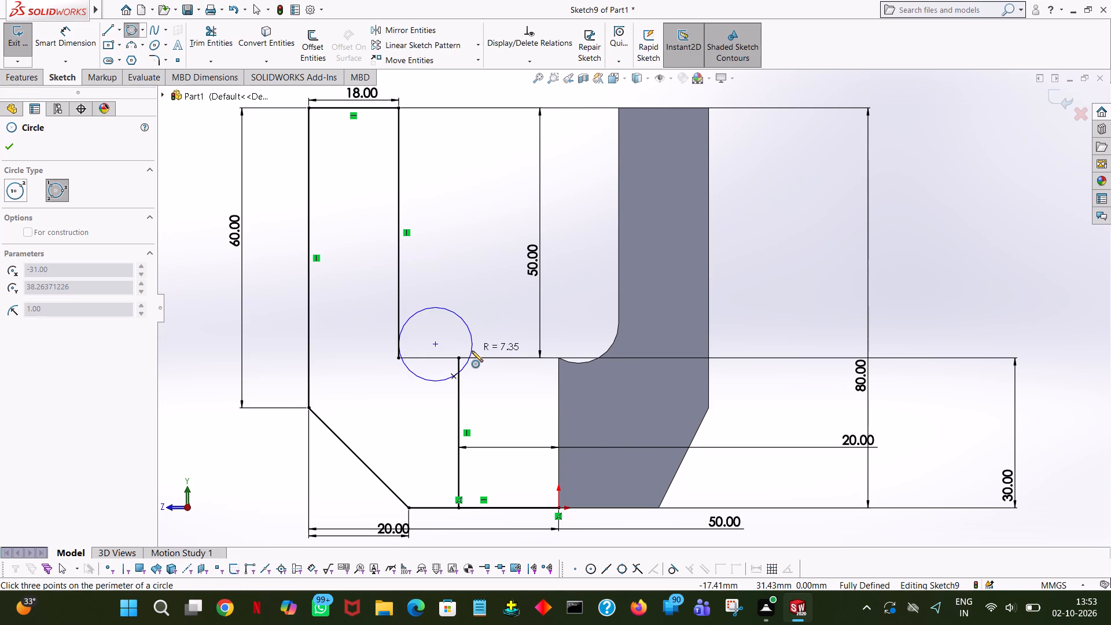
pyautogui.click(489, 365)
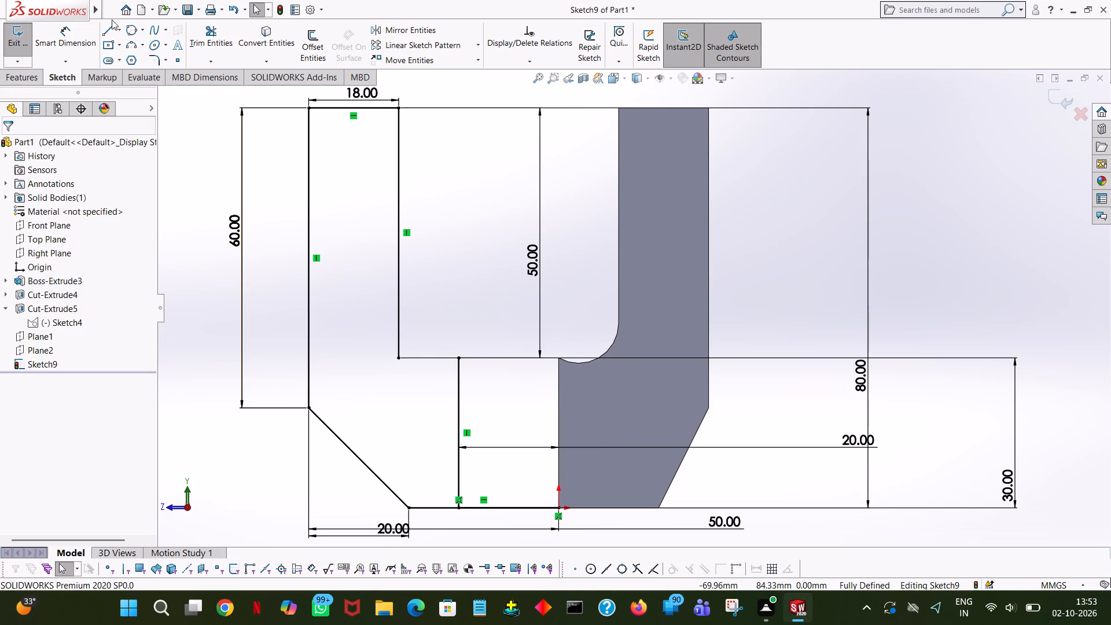
# Sketch a perimeter circle of about 10.87 mm radius through the short inner line's top endpoint, tangent to the long inner vertical line.
pyautogui.click(124, 23)
pyautogui.click(460, 358)
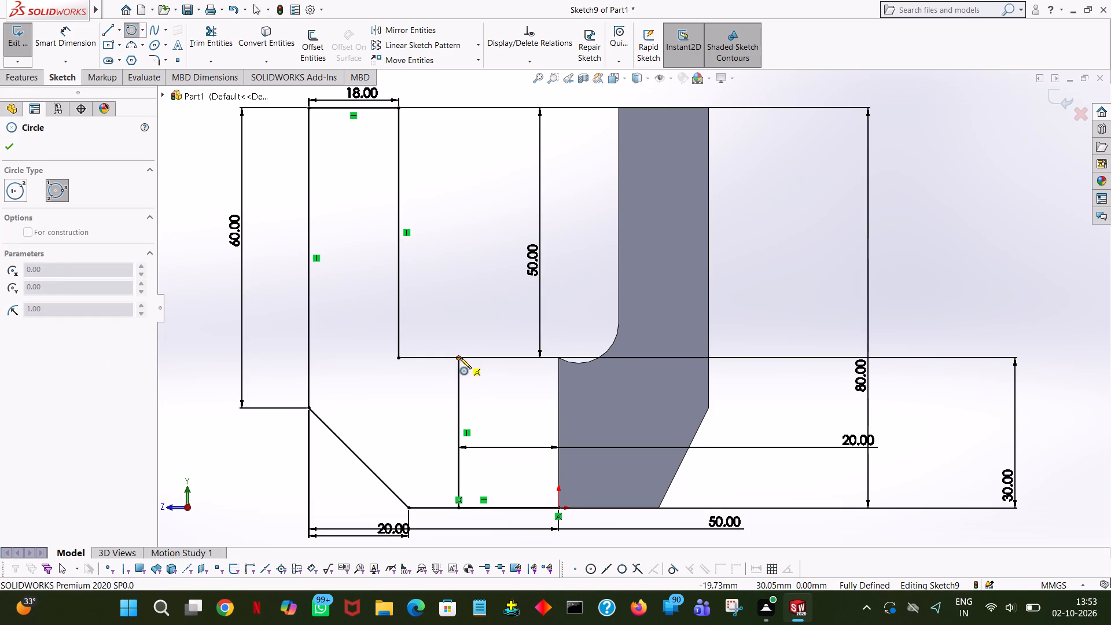
pyautogui.click(399, 304)
pyautogui.click(399, 304)
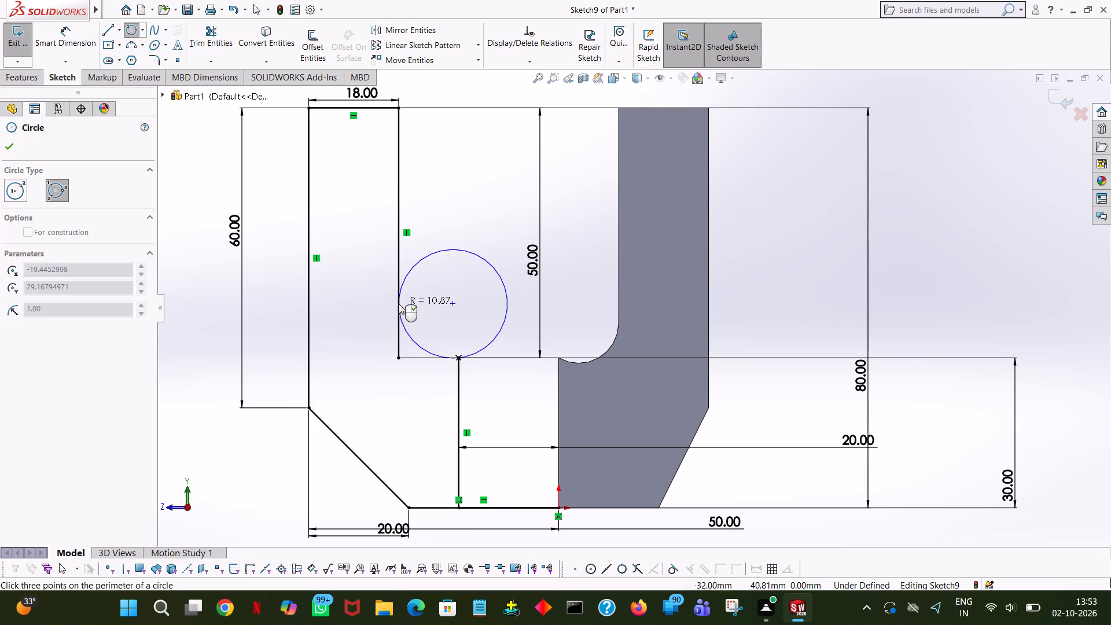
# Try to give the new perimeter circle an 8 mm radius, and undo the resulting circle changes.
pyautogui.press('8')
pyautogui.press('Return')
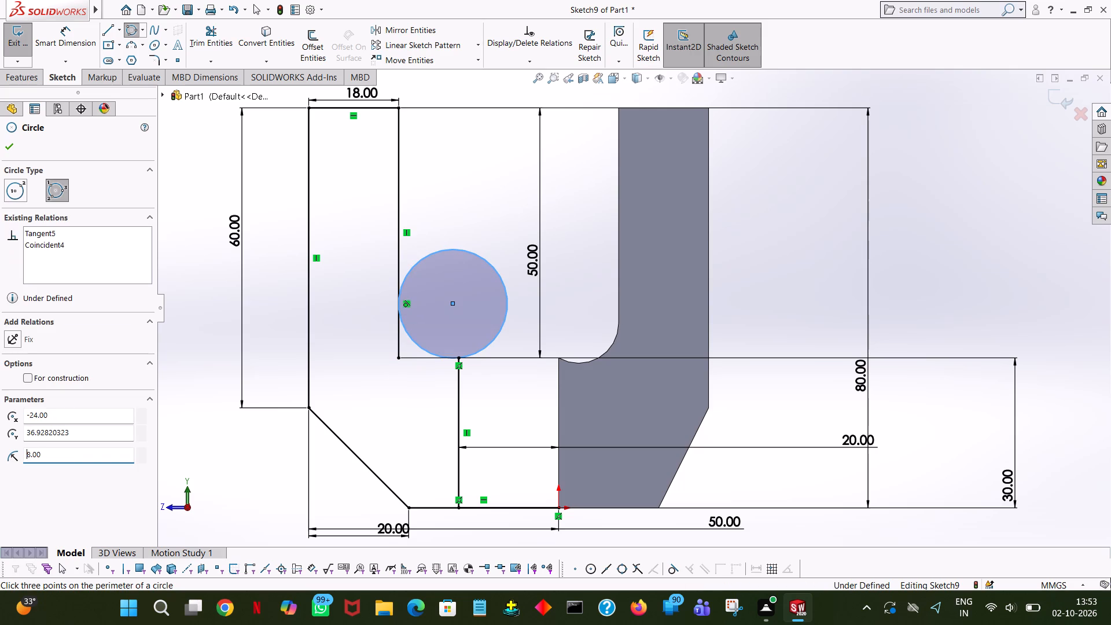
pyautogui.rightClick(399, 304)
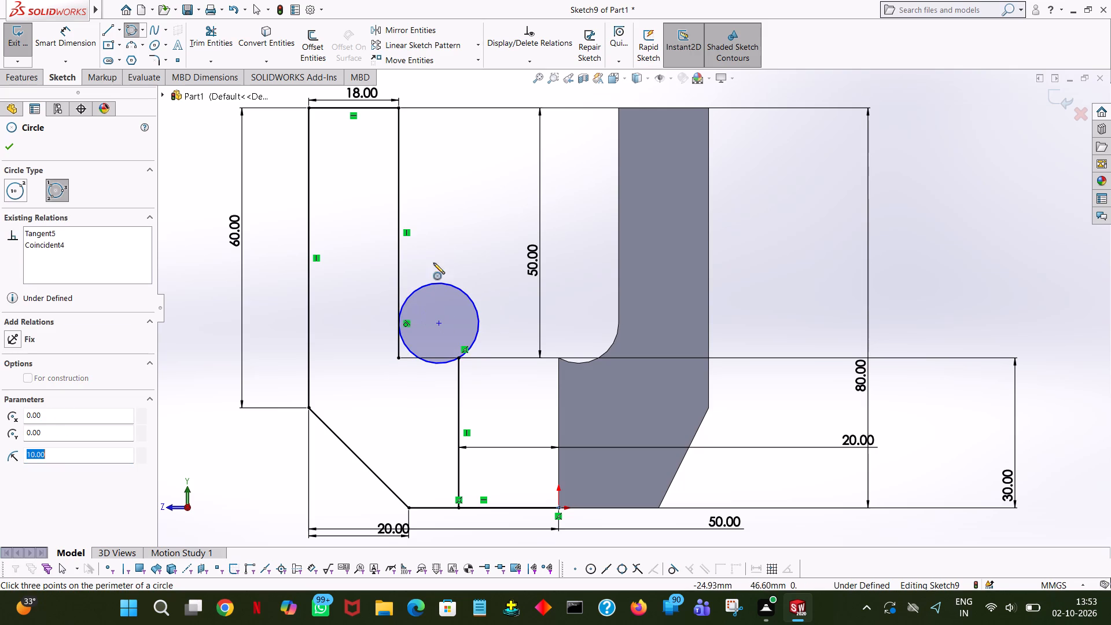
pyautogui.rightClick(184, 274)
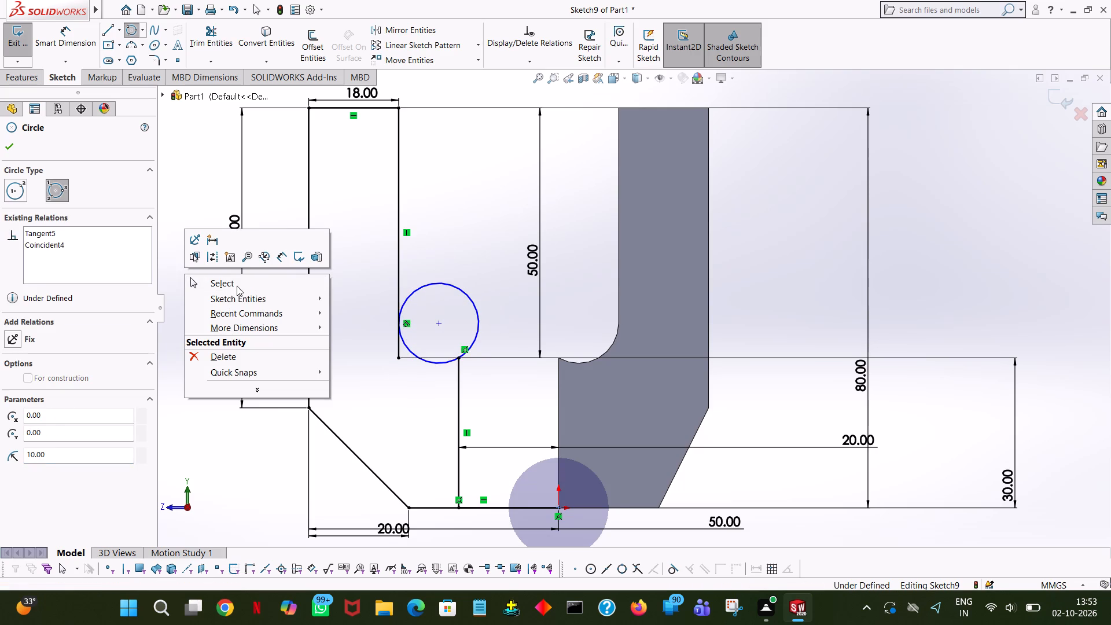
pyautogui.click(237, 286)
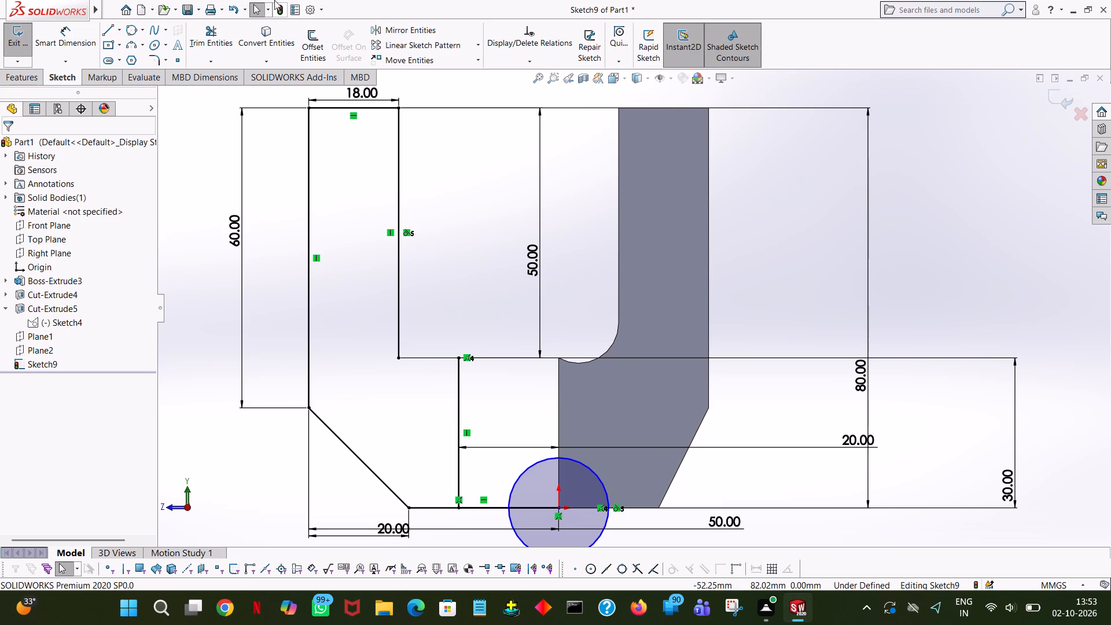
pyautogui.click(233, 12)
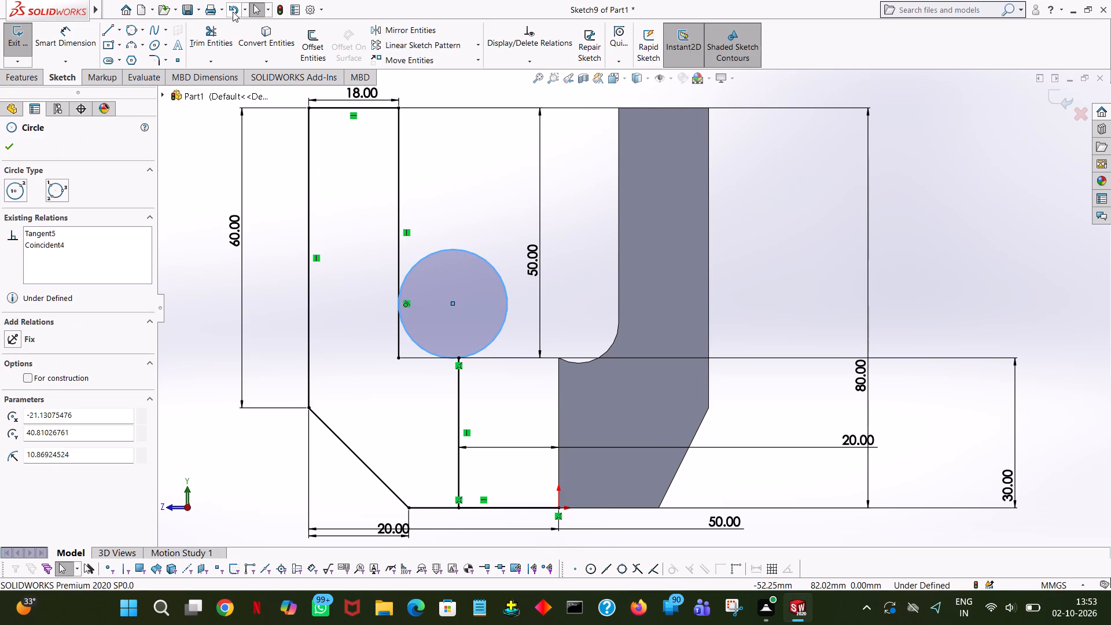
# Set the radius of the inner-corner perimeter circle to 8 mm.
pyautogui.doubleClick(79, 460)
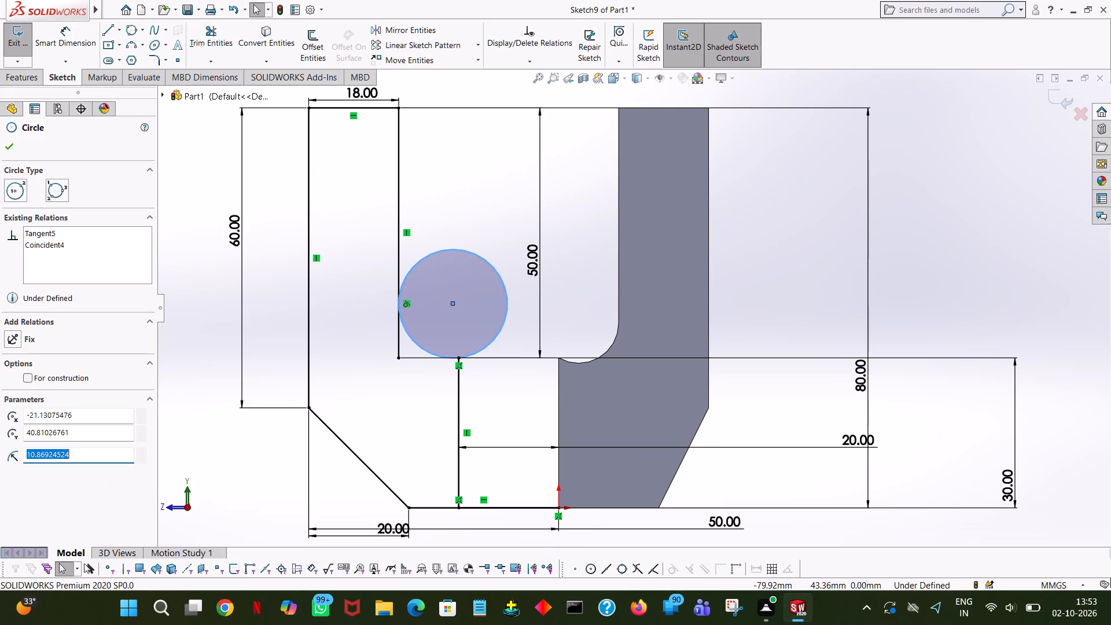
pyautogui.press('8')
pyautogui.press('Return')
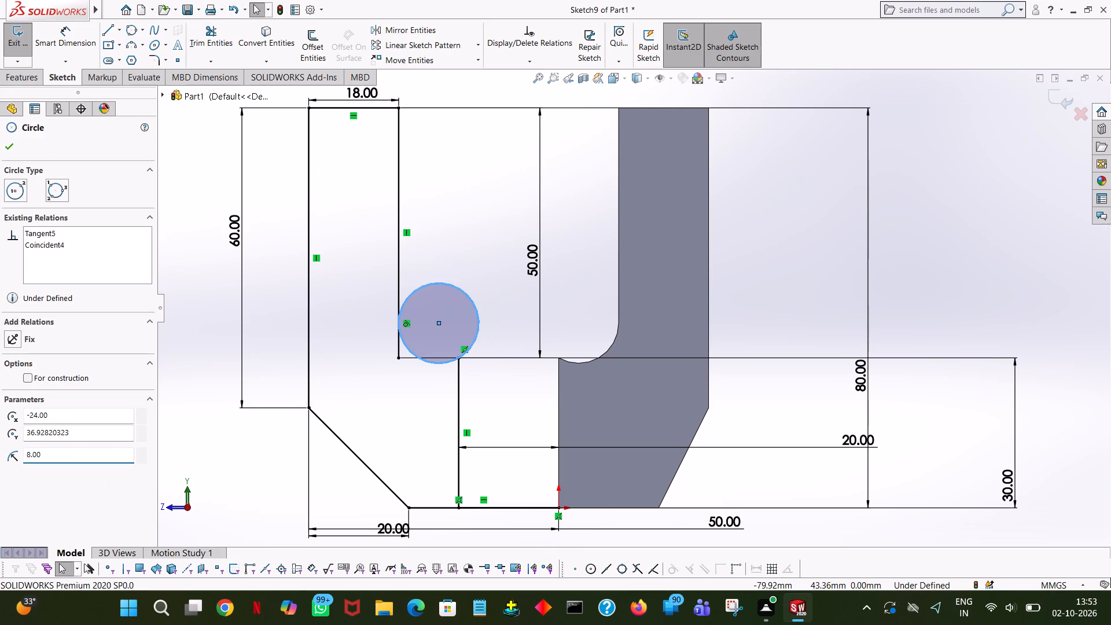
pyautogui.click(10, 151)
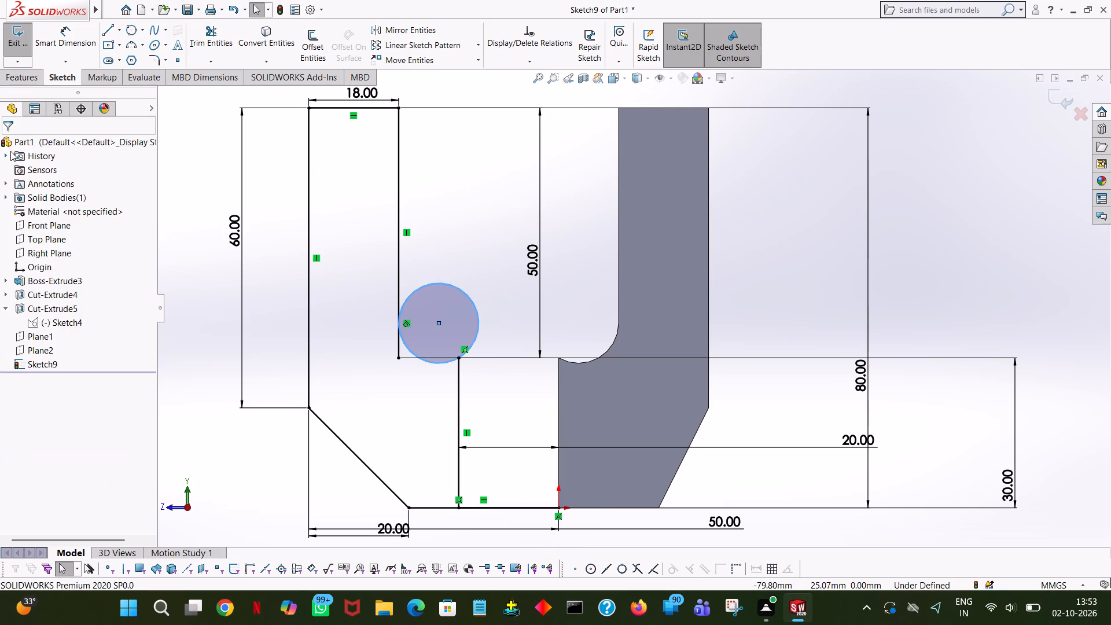
# Trim the inner-corner circle down to its lower arc and trim away the long inner line's leftover stub below the tangent point.
pyautogui.click(194, 31)
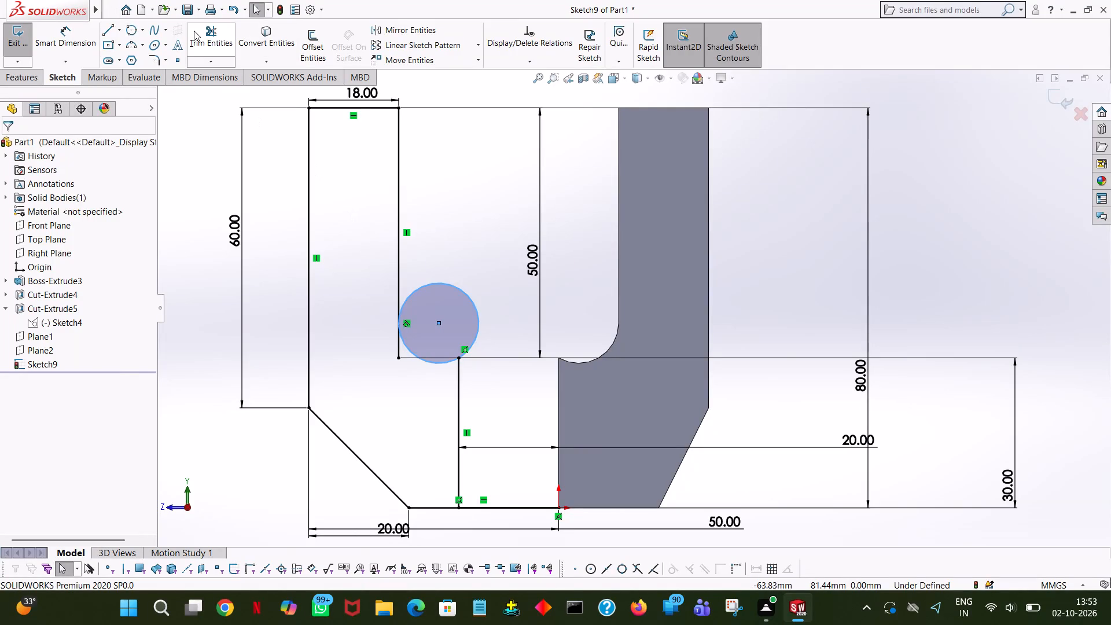
pyautogui.click(455, 284)
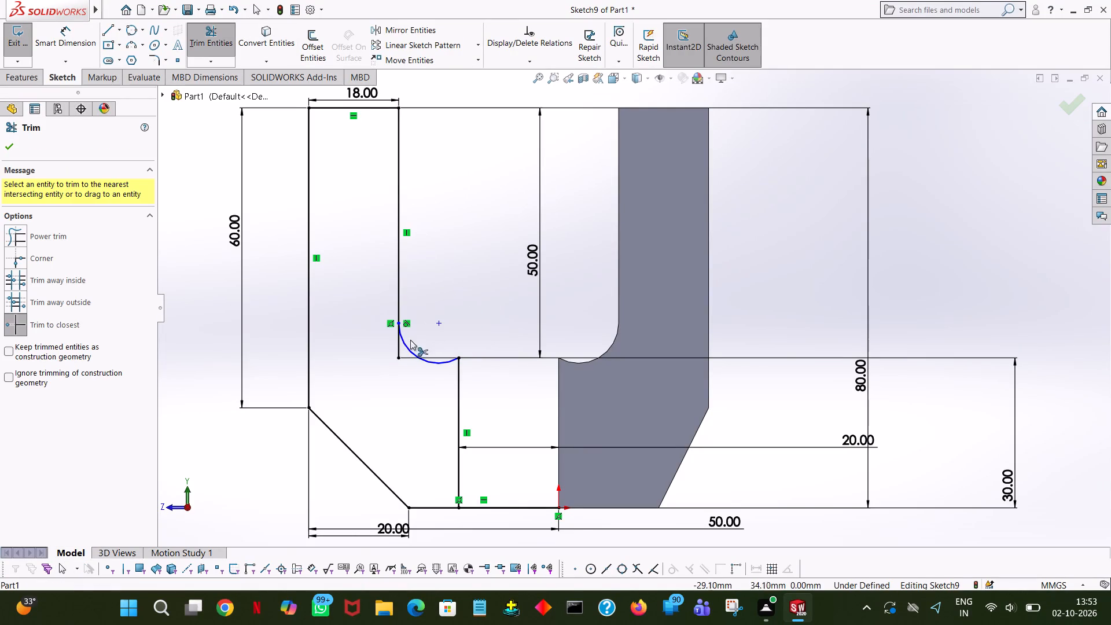
pyautogui.click(397, 351)
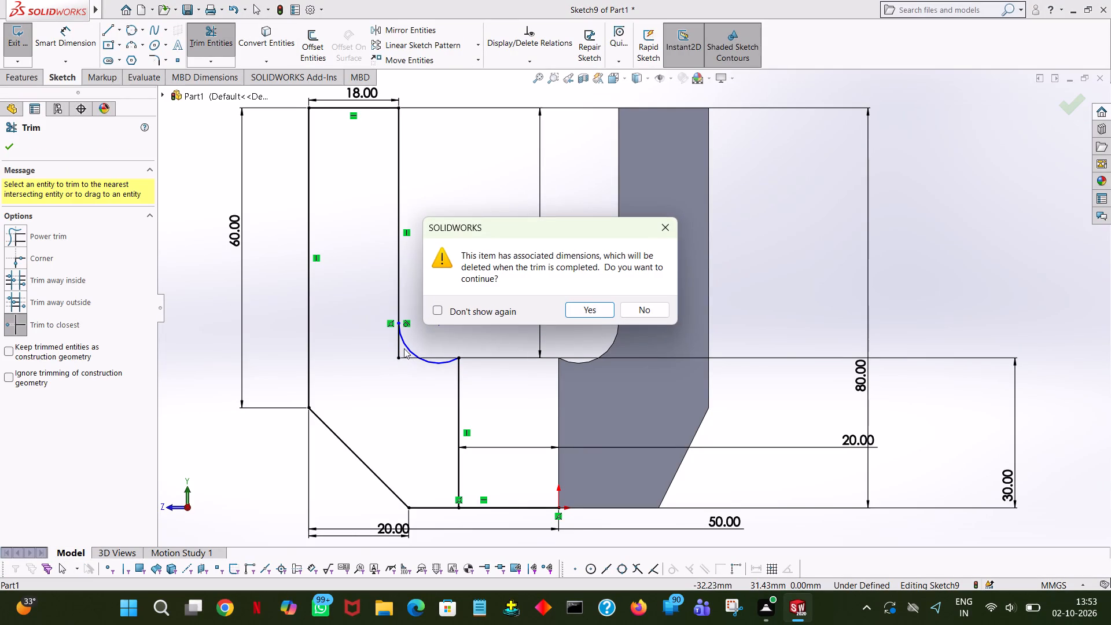
pyautogui.click(599, 309)
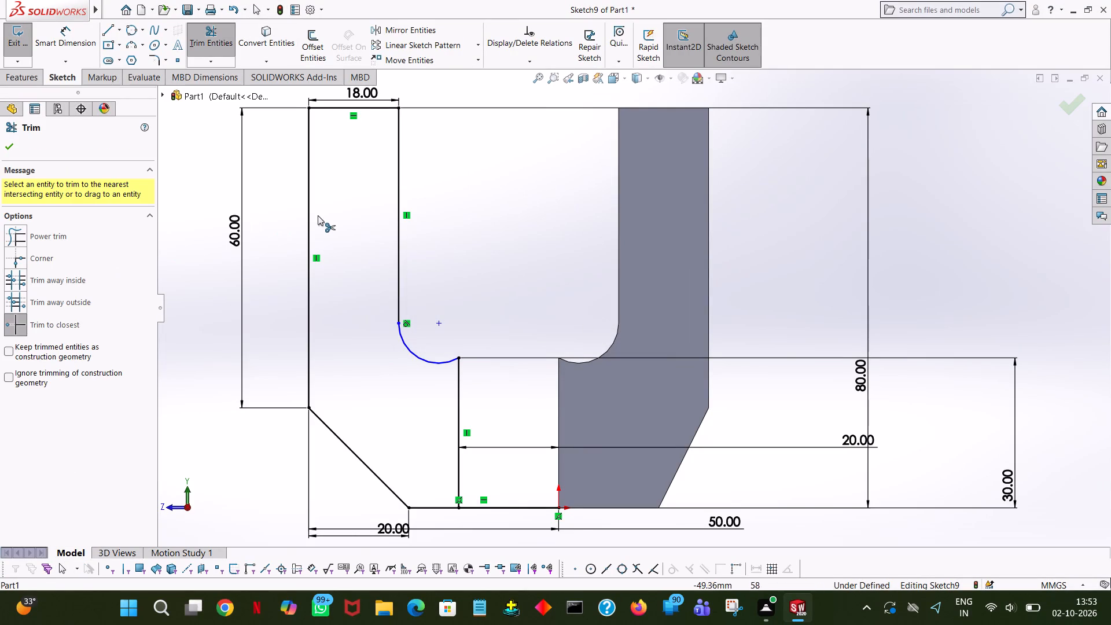
# Dimension the radius of the trimmed inner-corner arc.
pyautogui.click(64, 45)
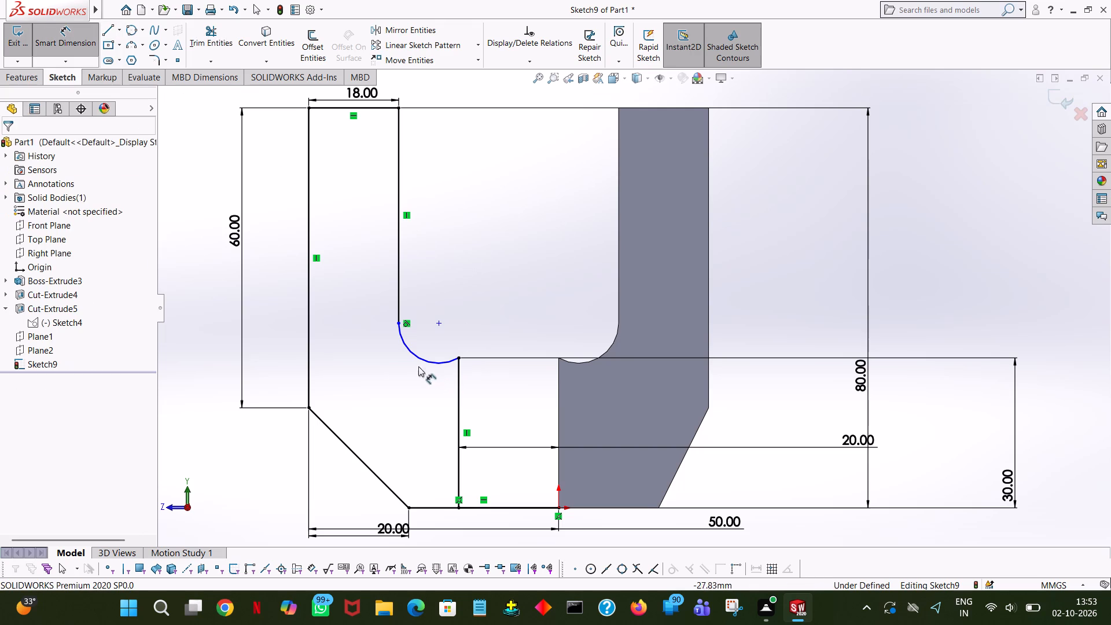
pyautogui.click(415, 359)
pyautogui.click(301, 389)
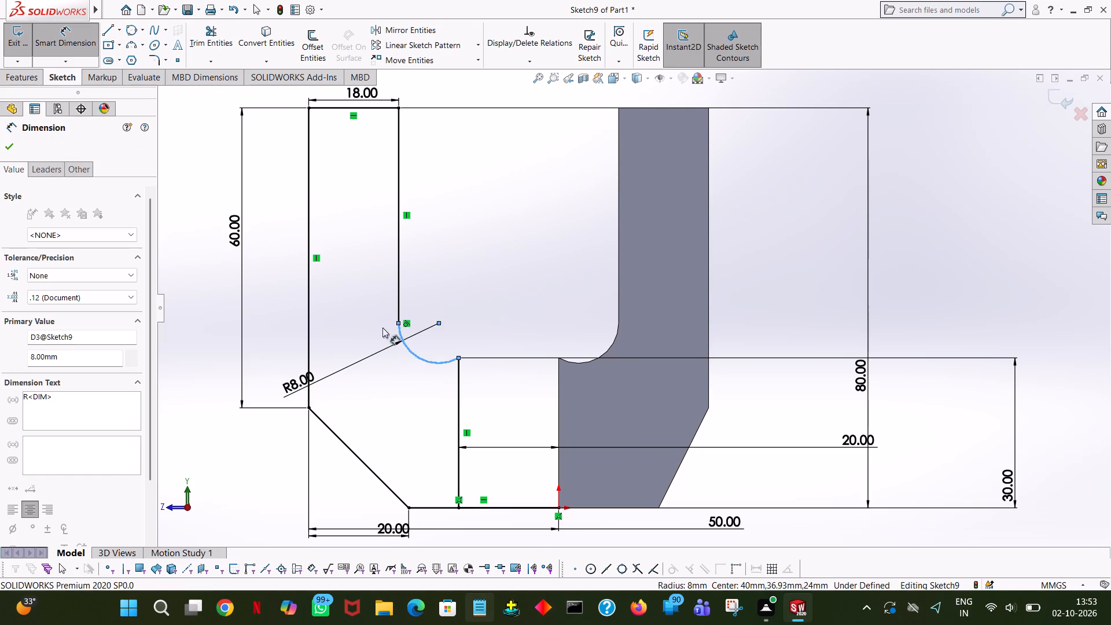
pyautogui.click(248, 367)
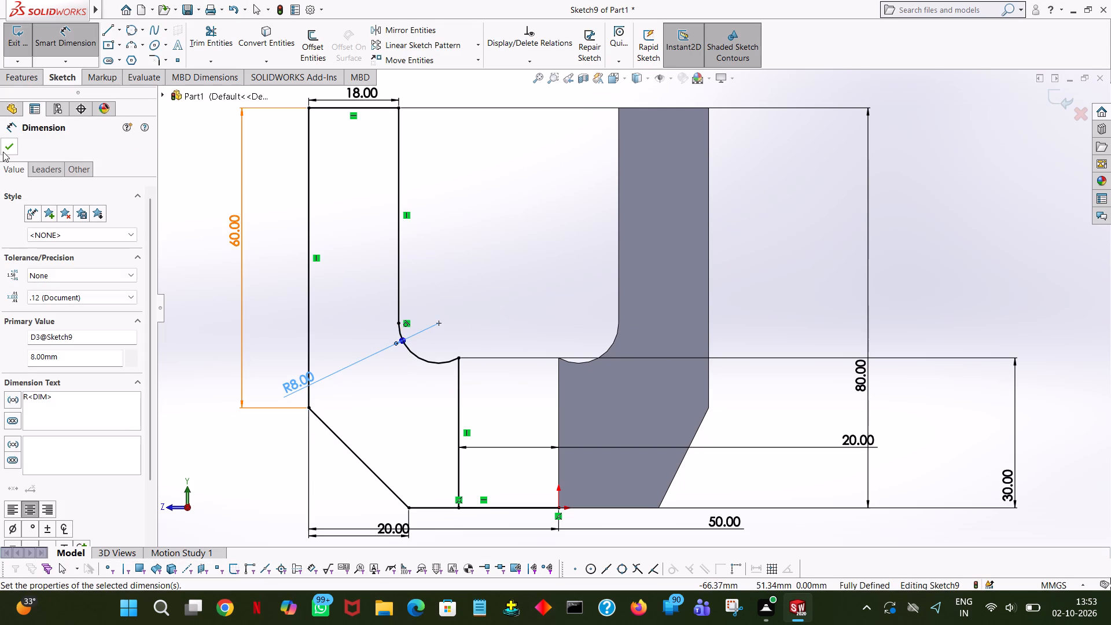
pyautogui.click(3, 152)
# Extrude the closed opposing profile region 80 mm blind in the reversed direction, so it runs alongside the existing notched body.
pyautogui.click(9, 74)
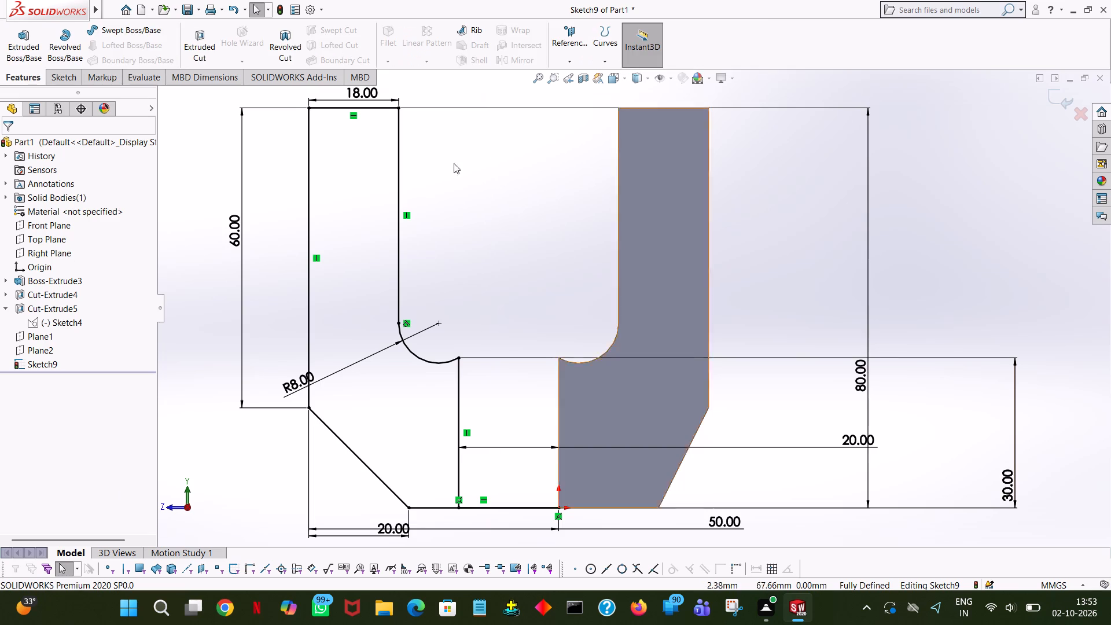
pyautogui.click(8, 52)
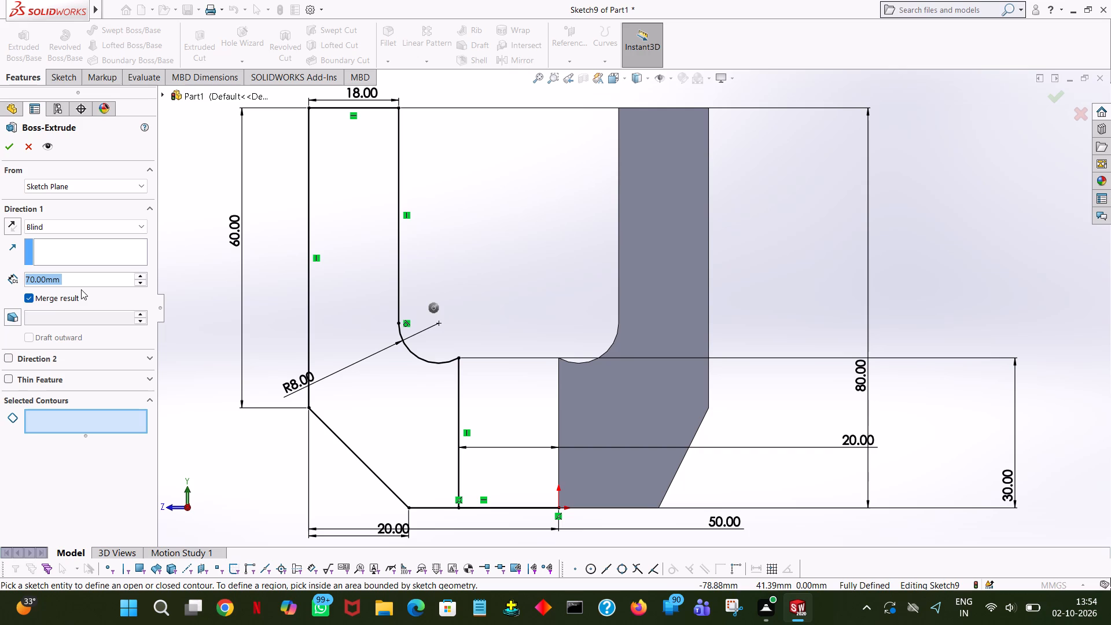
pyautogui.write('80')
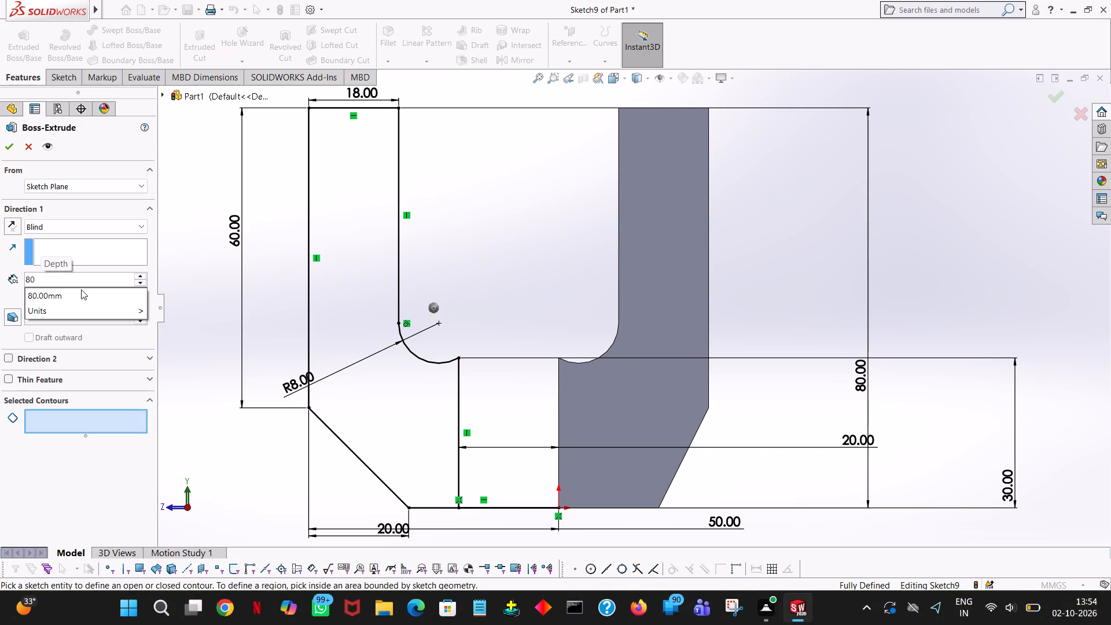
pyautogui.click(363, 240)
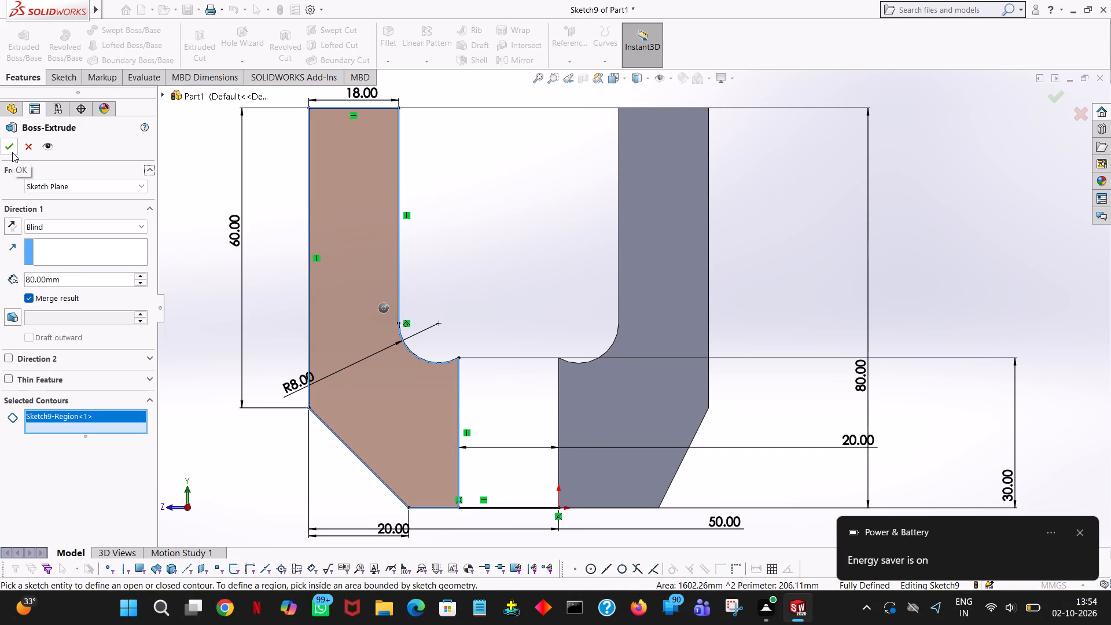
pyautogui.moveTo(437, 215); pyautogui.dragTo(402, 220, button='middle')
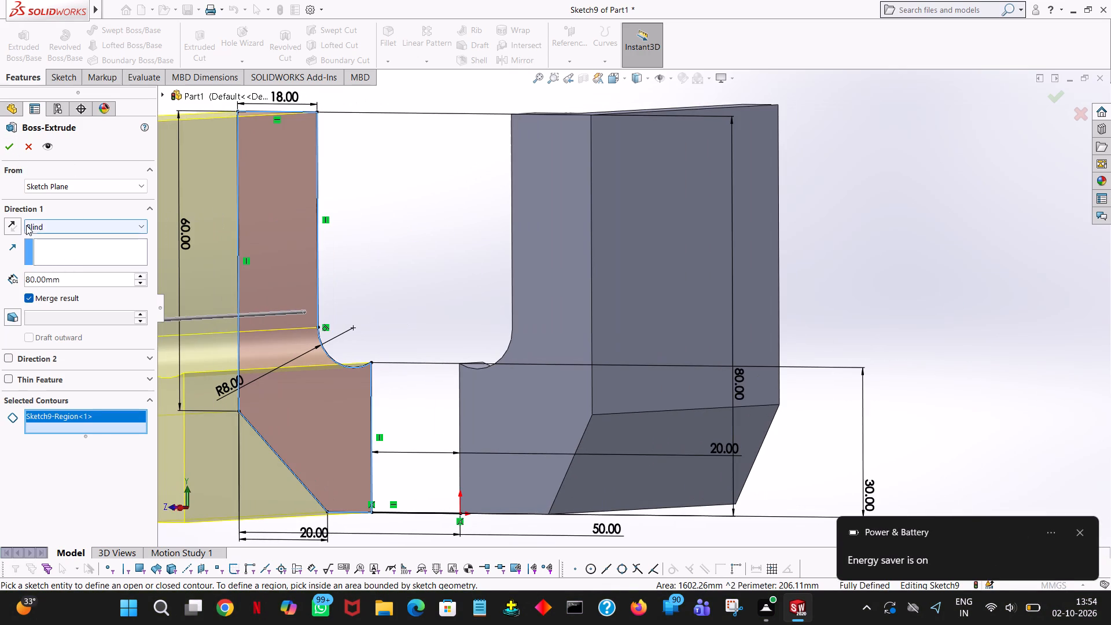
pyautogui.click(14, 225)
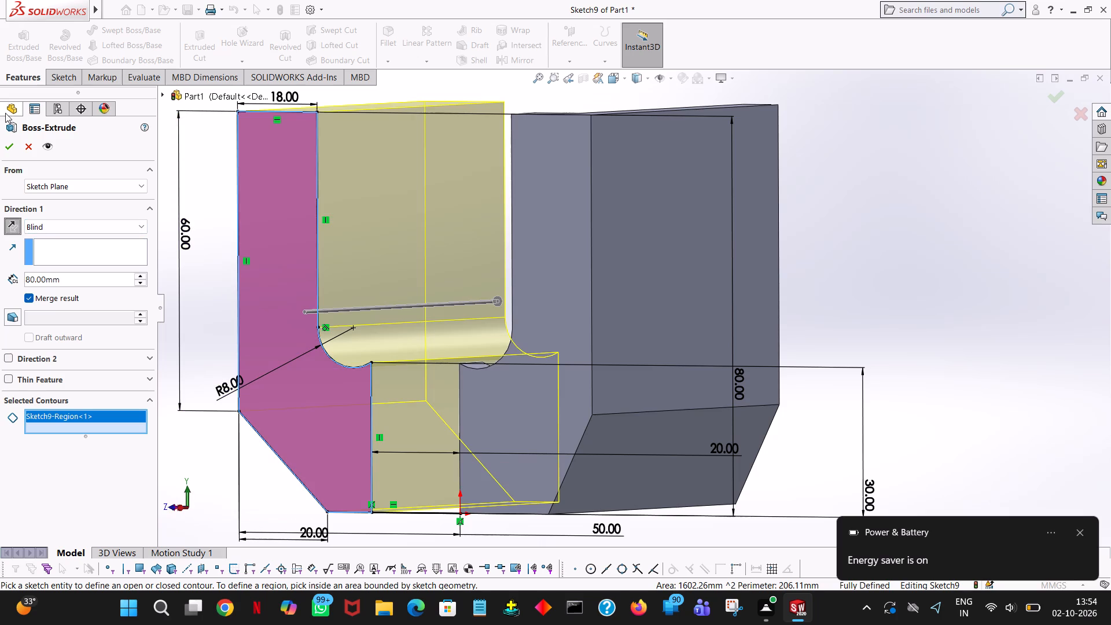
pyautogui.click(2, 149)
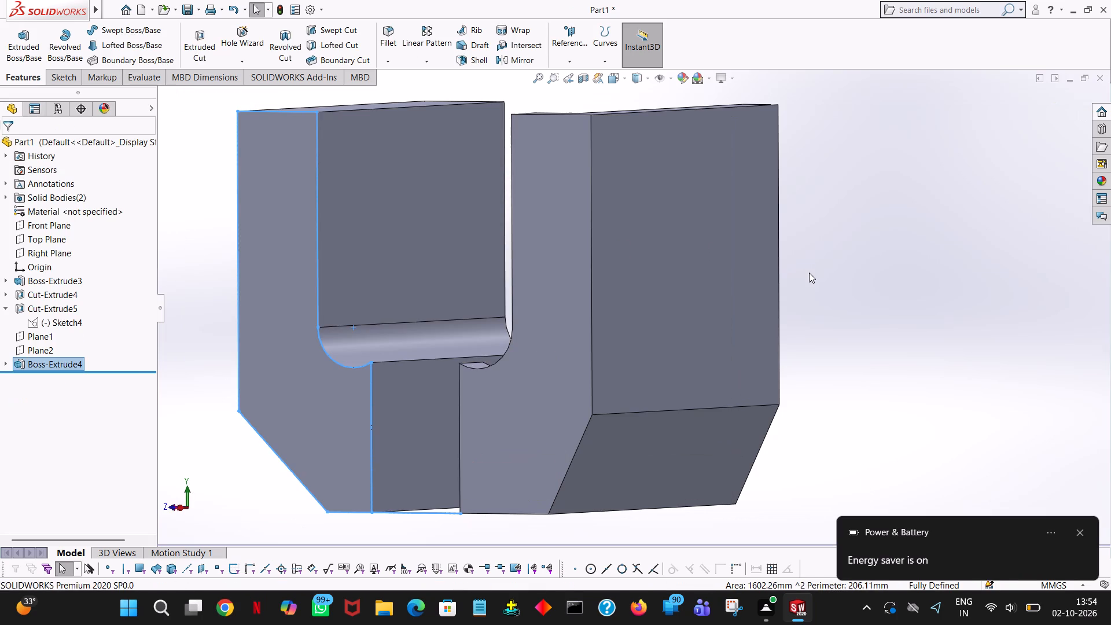
pyautogui.click(809, 273)
# Examine the new extrusion and the notched body from several angles, including their ends, inner corners and top faces.
pyautogui.moveTo(812, 271); pyautogui.dragTo(833, 280, button='middle')
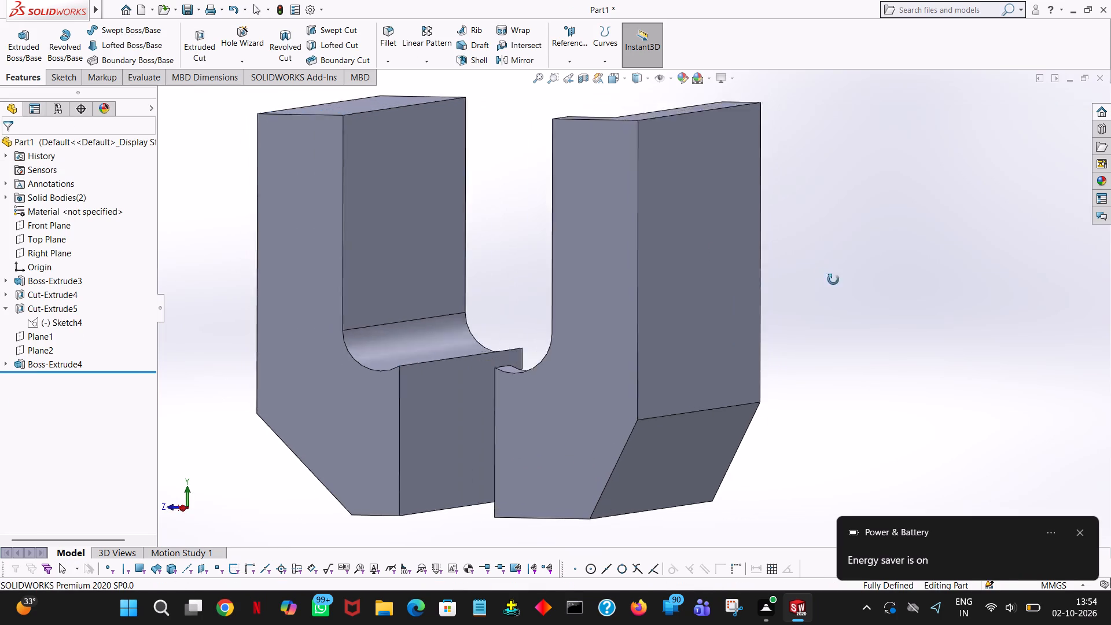
pyautogui.moveTo(833, 280); pyautogui.dragTo(859, 578, button='middle')
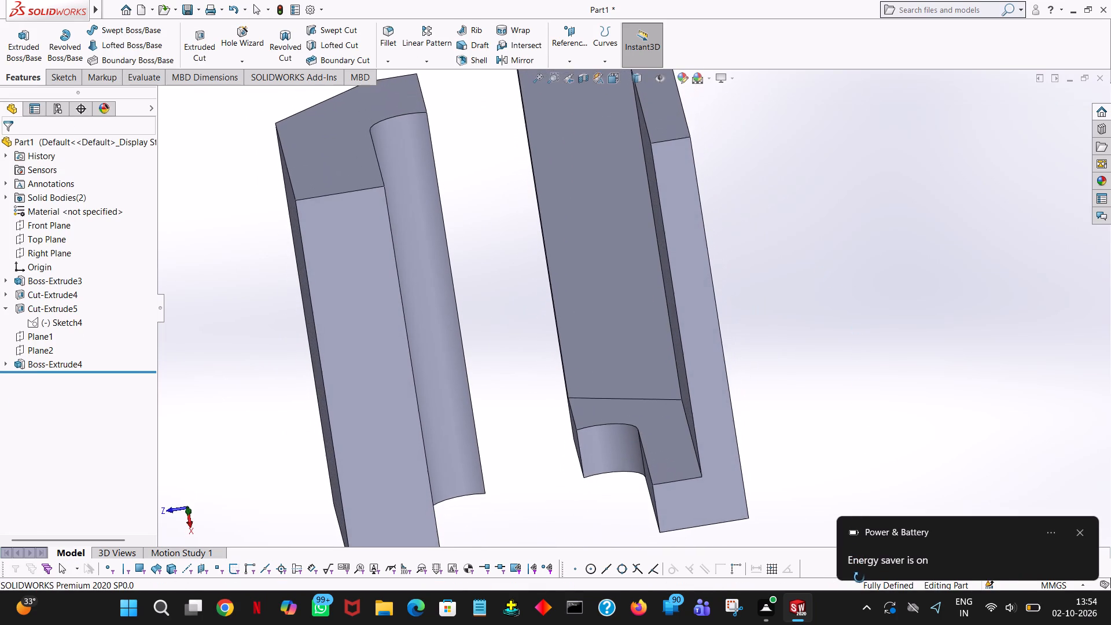
pyautogui.moveTo(859, 578); pyautogui.dragTo(862, 462, button='middle')
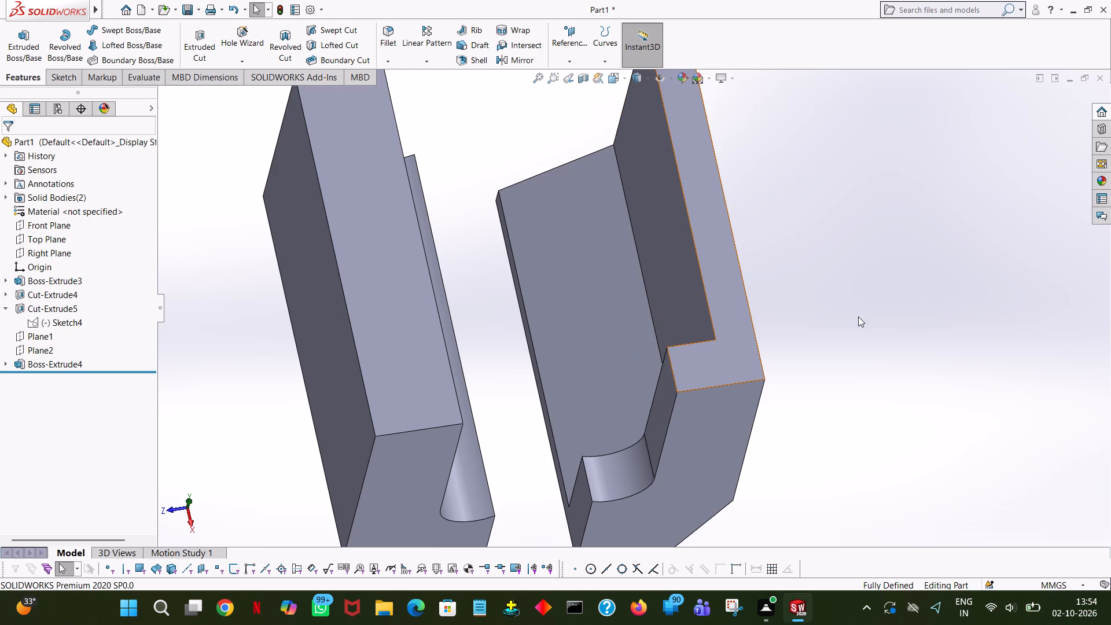
pyautogui.moveTo(859, 318); pyautogui.dragTo(1052, 127, button='middle')
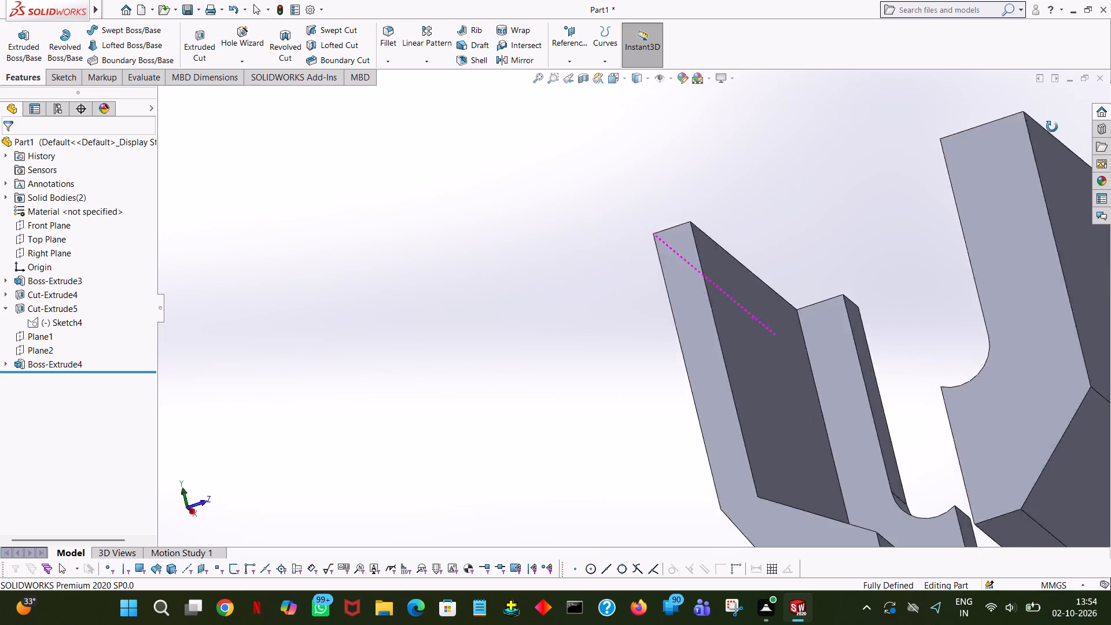
pyautogui.moveTo(1052, 127); pyautogui.dragTo(824, 245, button='middle')
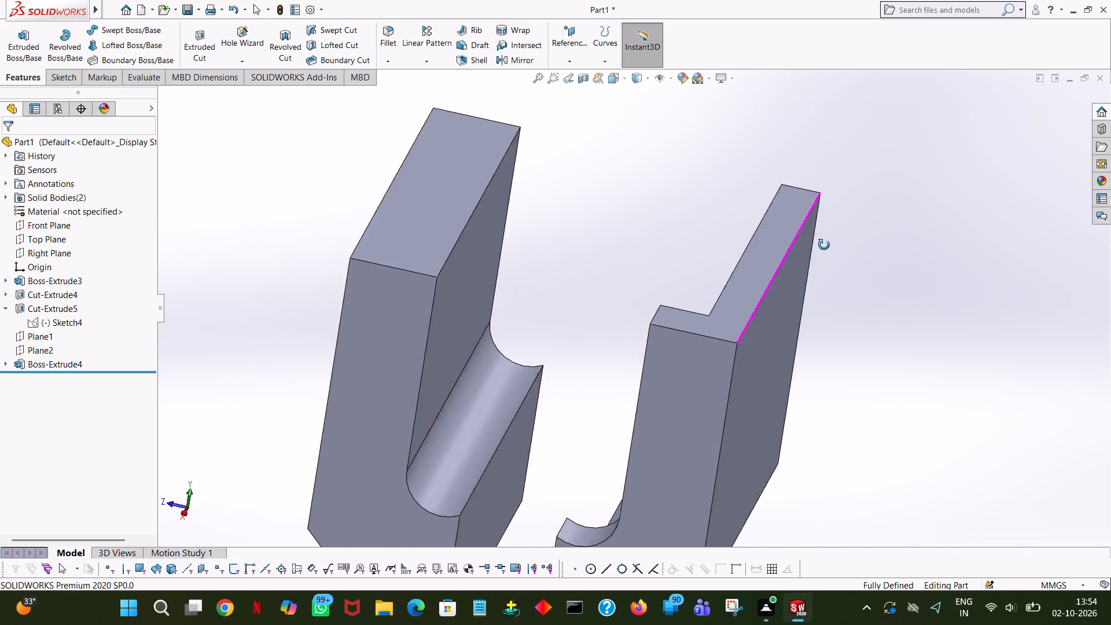
pyautogui.moveTo(824, 245); pyautogui.dragTo(816, 242, button='middle')
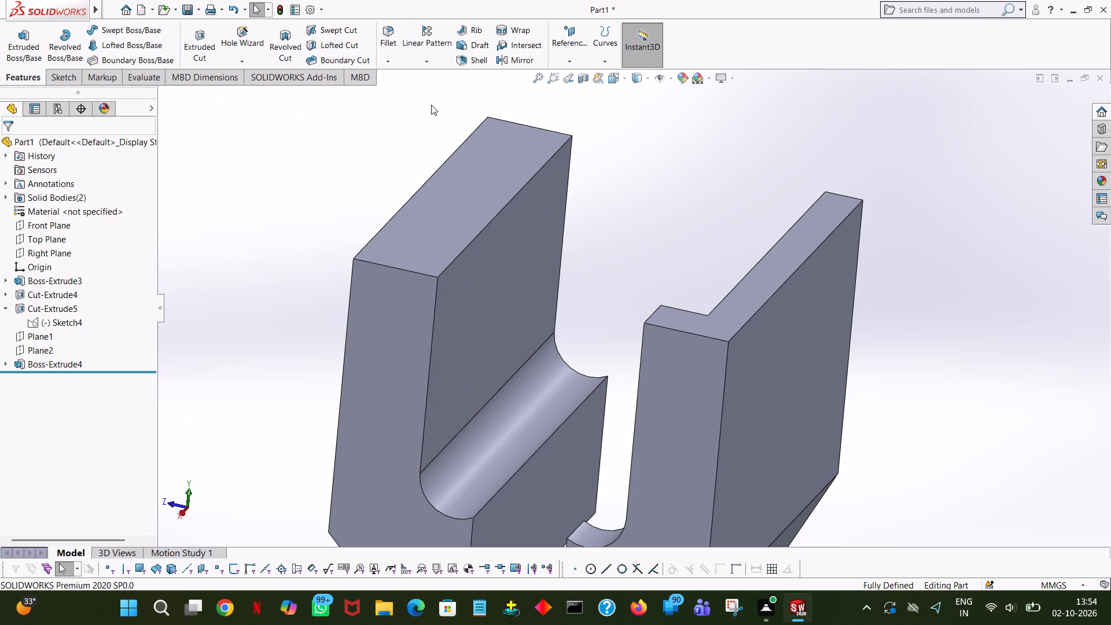
pyautogui.moveTo(611, 229); pyautogui.dragTo(611, 325, button='middle')
pyautogui.moveTo(603, 298); pyautogui.dragTo(595, 279, button='middle')
# Start an Extruded Cut sketch on the new extrusion's top face and view it normal to the sketch plane.
pyautogui.click(215, 53)
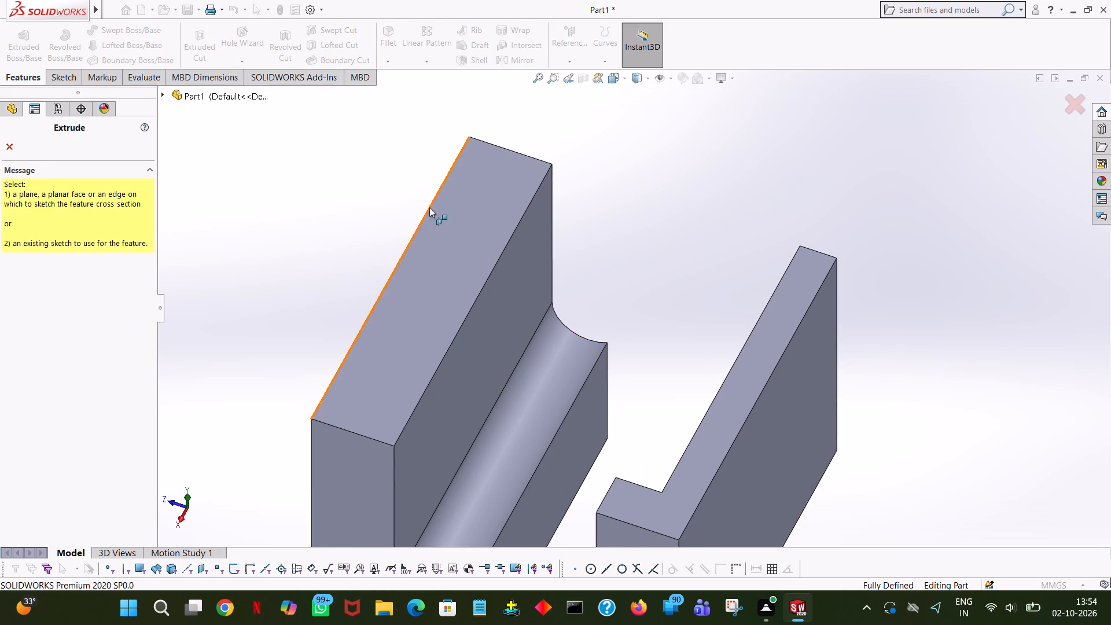
pyautogui.click(452, 244)
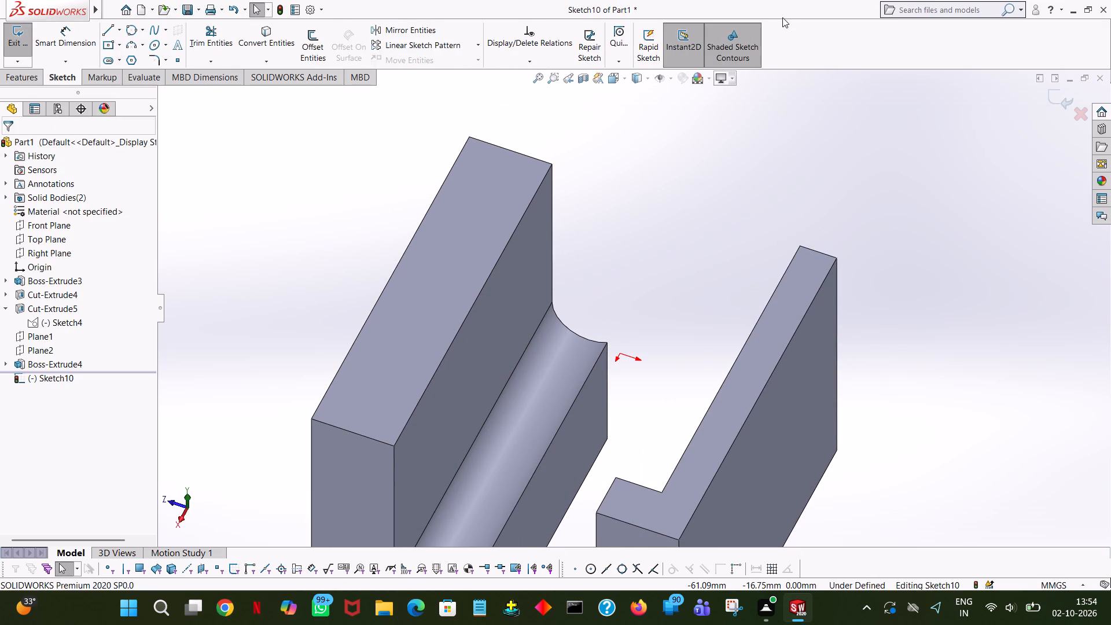
pyautogui.press('space')
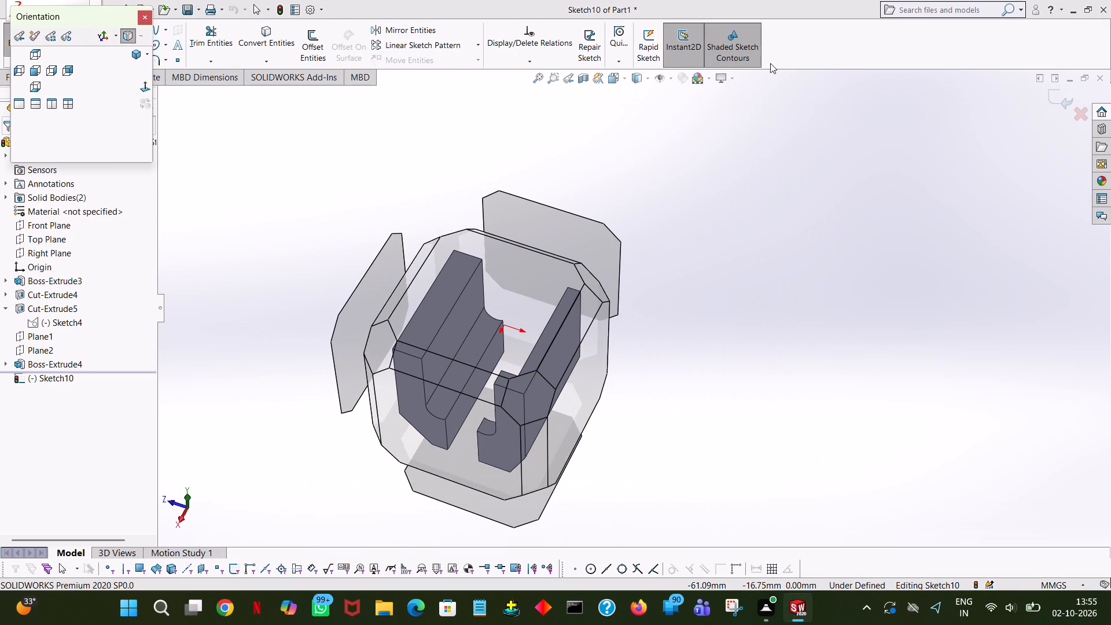
pyautogui.click(150, 88)
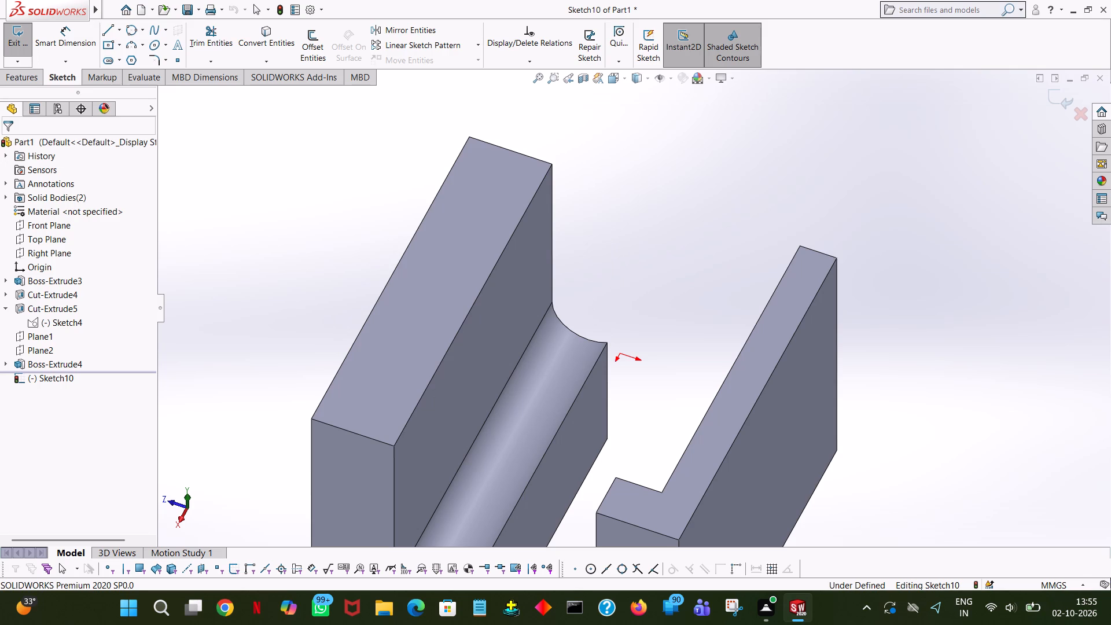
pyautogui.middleClick(777, 446)
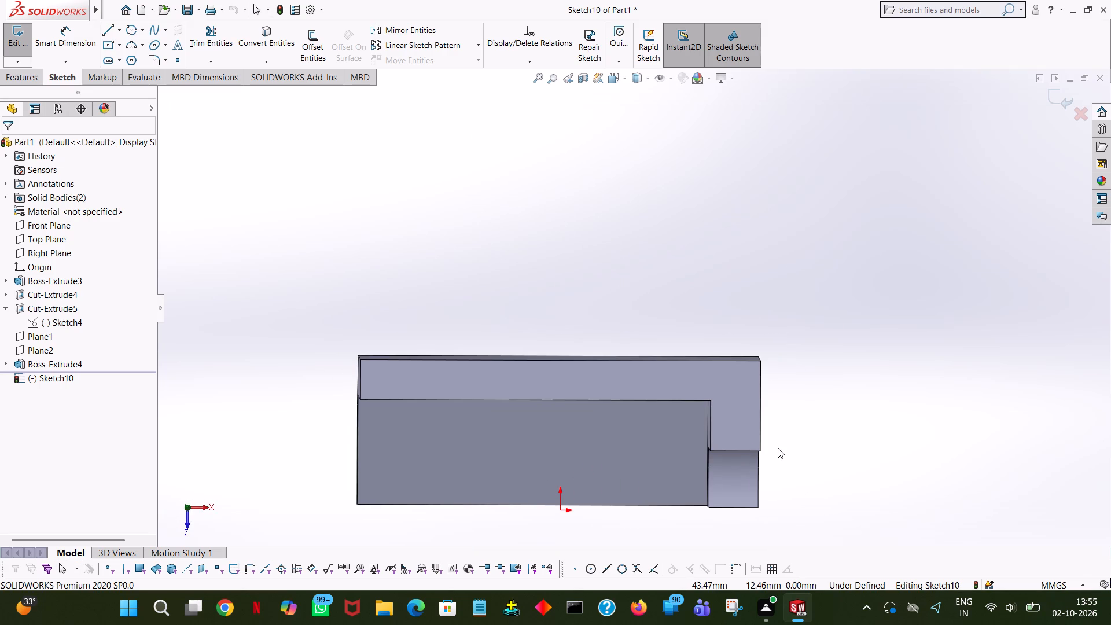
pyautogui.keyDown('ctrl'); pyautogui.moveTo(778, 448); pyautogui.dragTo(794, 276, button='middle'); pyautogui.keyUp('ctrl')
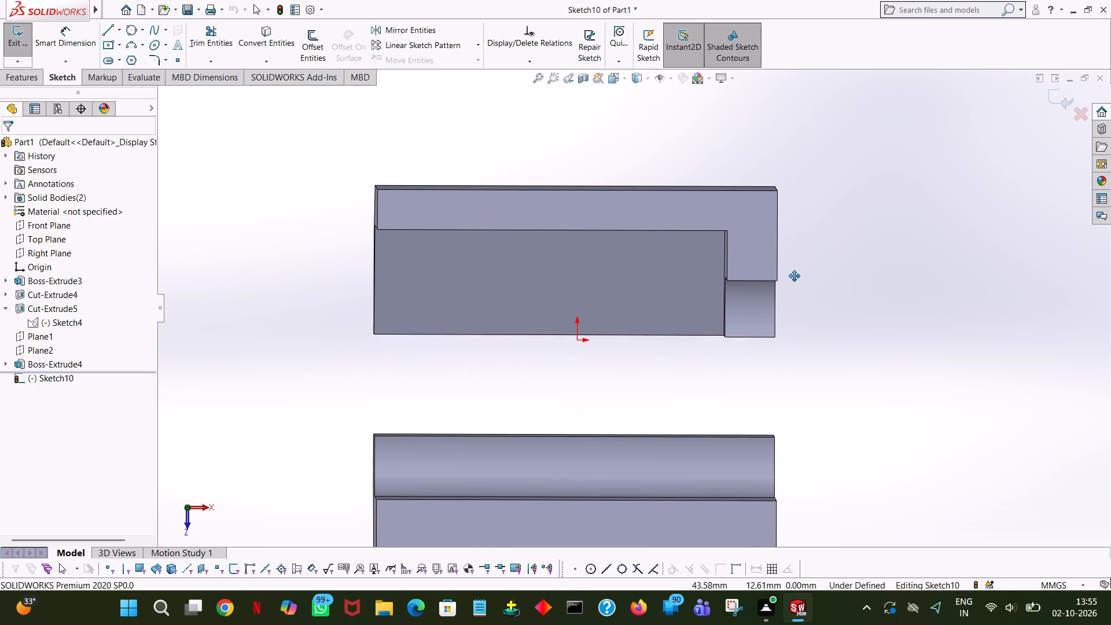
pyautogui.keyDown('ctrl'); pyautogui.moveTo(794, 276); pyautogui.dragTo(794, 275, button='middle'); pyautogui.keyUp('ctrl')
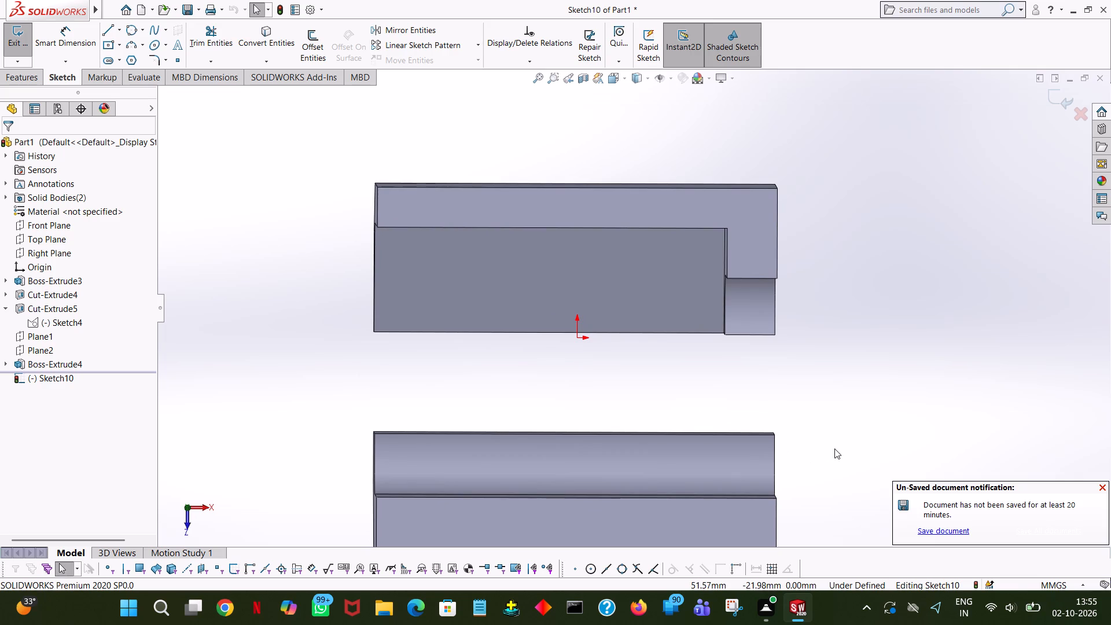
pyautogui.keyDown('ctrl'); pyautogui.moveTo(834, 448); pyautogui.dragTo(840, 356, button='middle'); pyautogui.keyUp('ctrl')
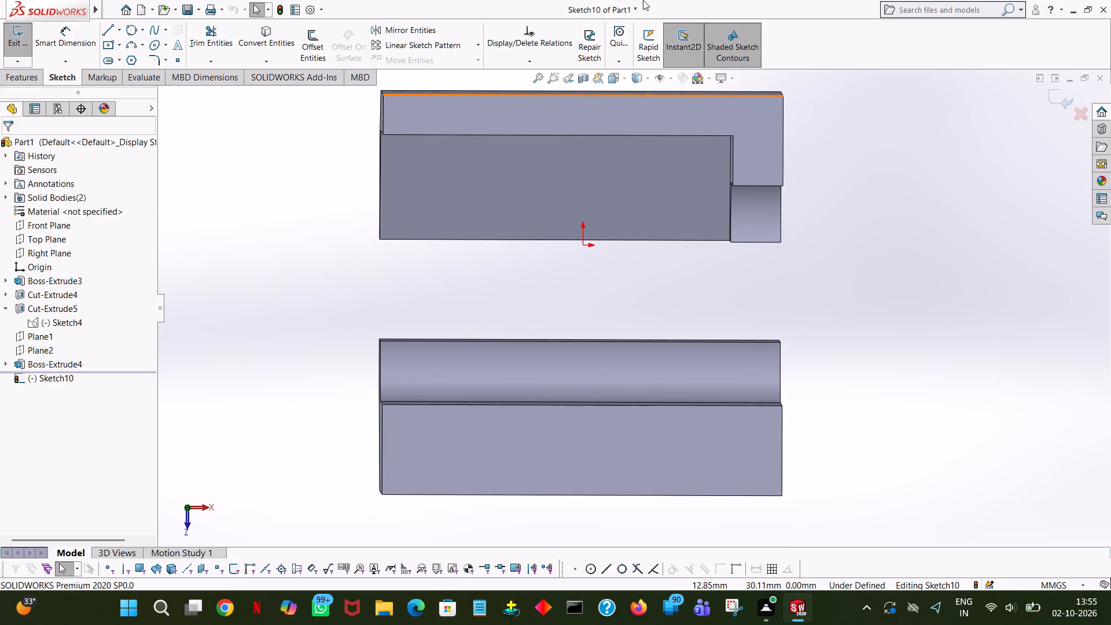
pyautogui.click(247, 141)
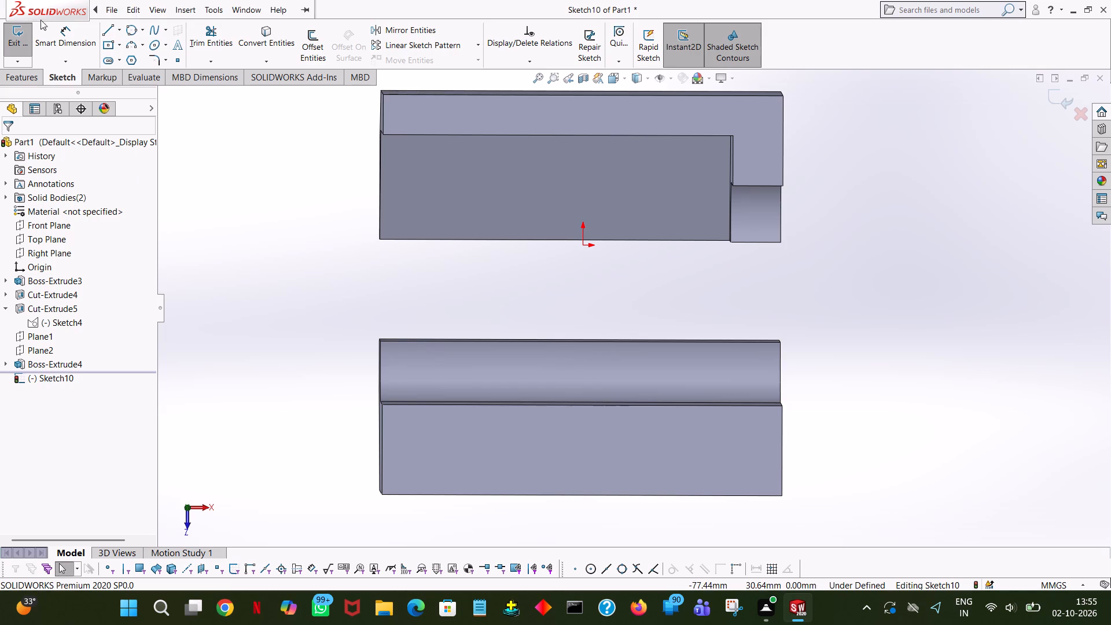
pyautogui.click(332, 130)
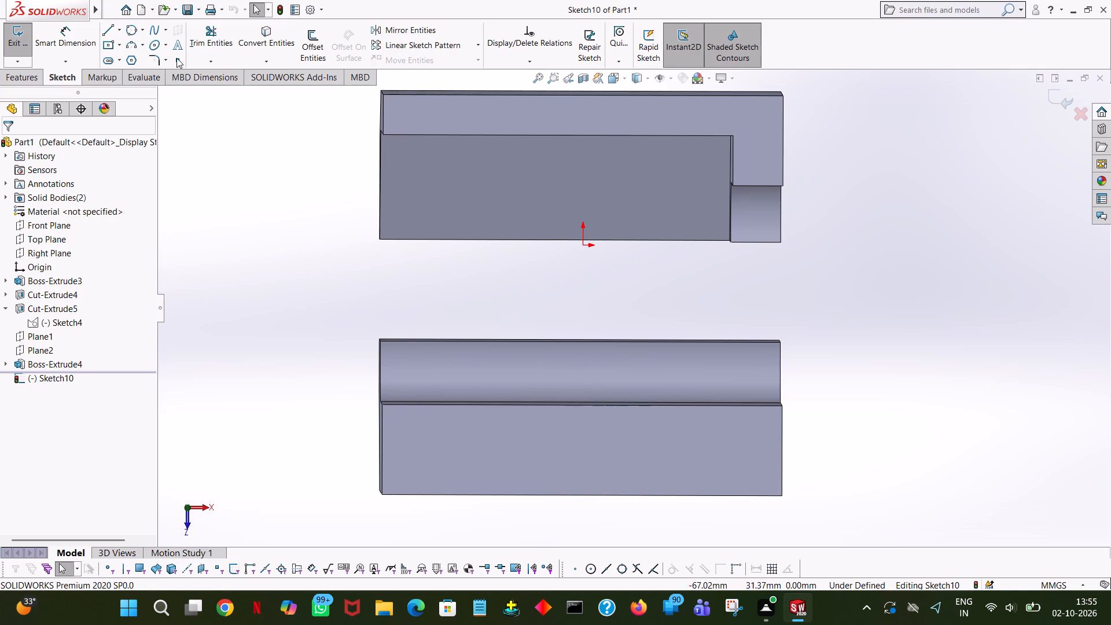
# Sketch a vertical guide line from the notched body's inner corner to the boss edge and a 70 by 10 mm line rectangle on the boss face.
pyautogui.click(110, 28)
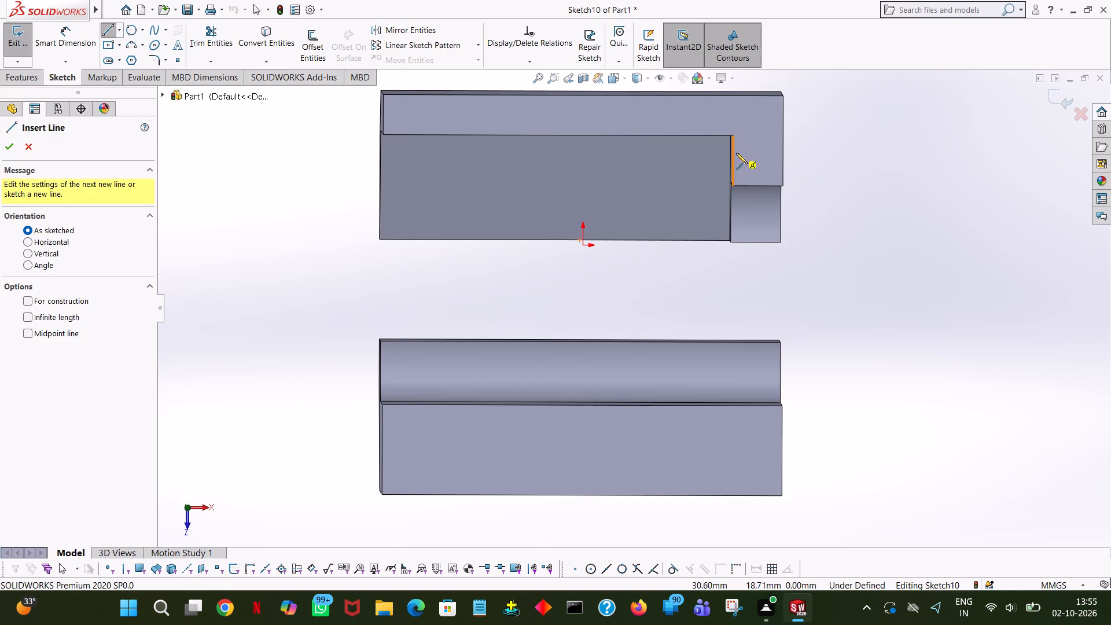
pyautogui.click(733, 184)
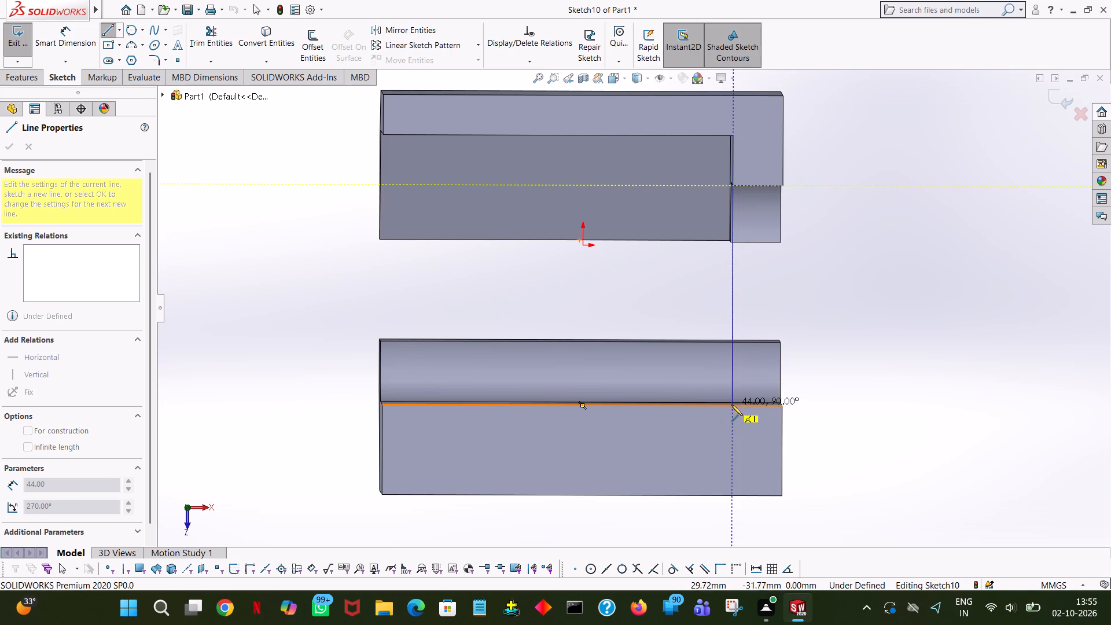
pyautogui.click(732, 405)
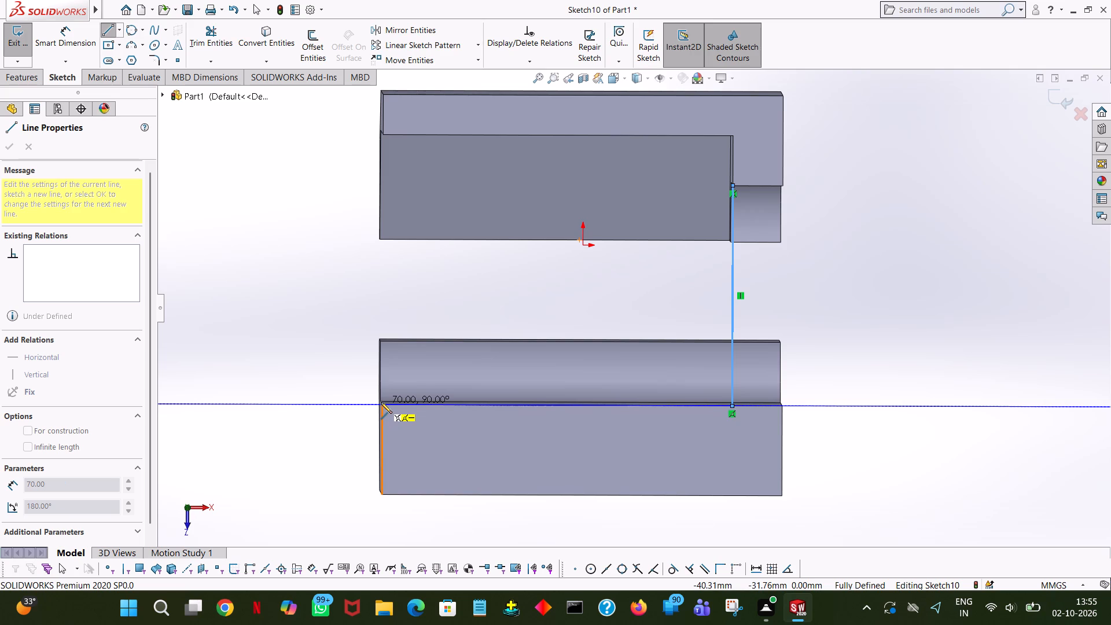
pyautogui.click(381, 402)
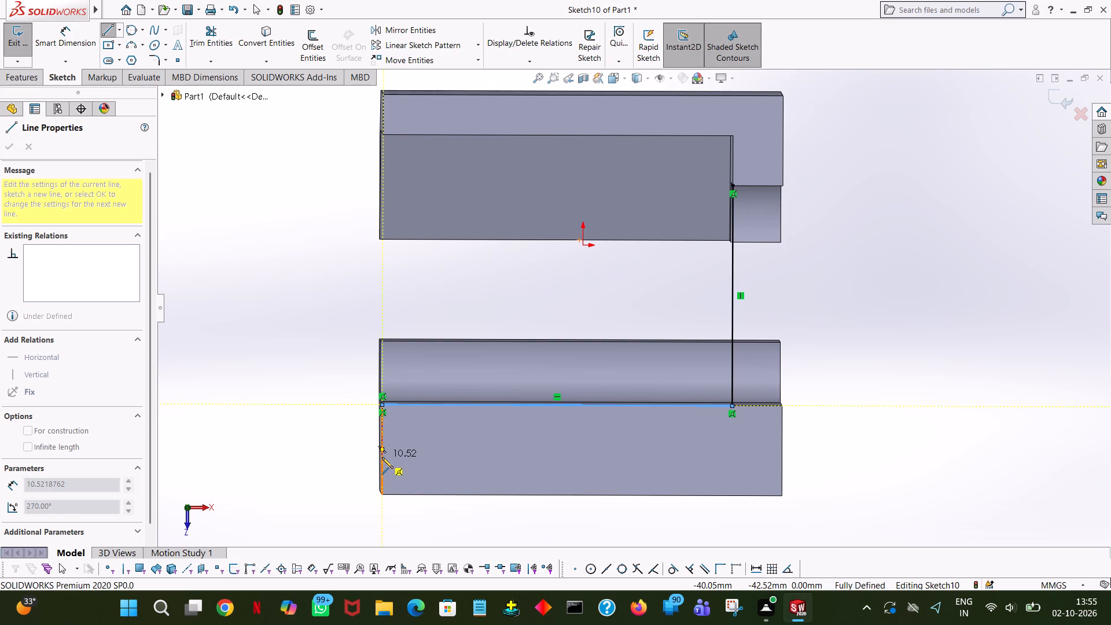
pyautogui.click(382, 457)
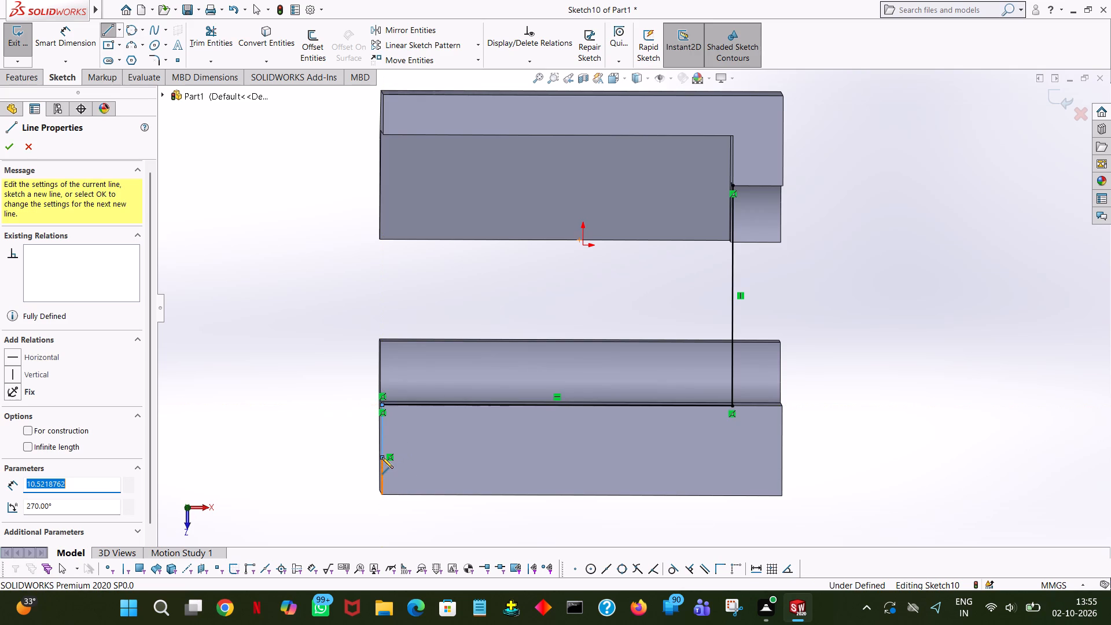
pyautogui.write('10')
pyautogui.press('Return')
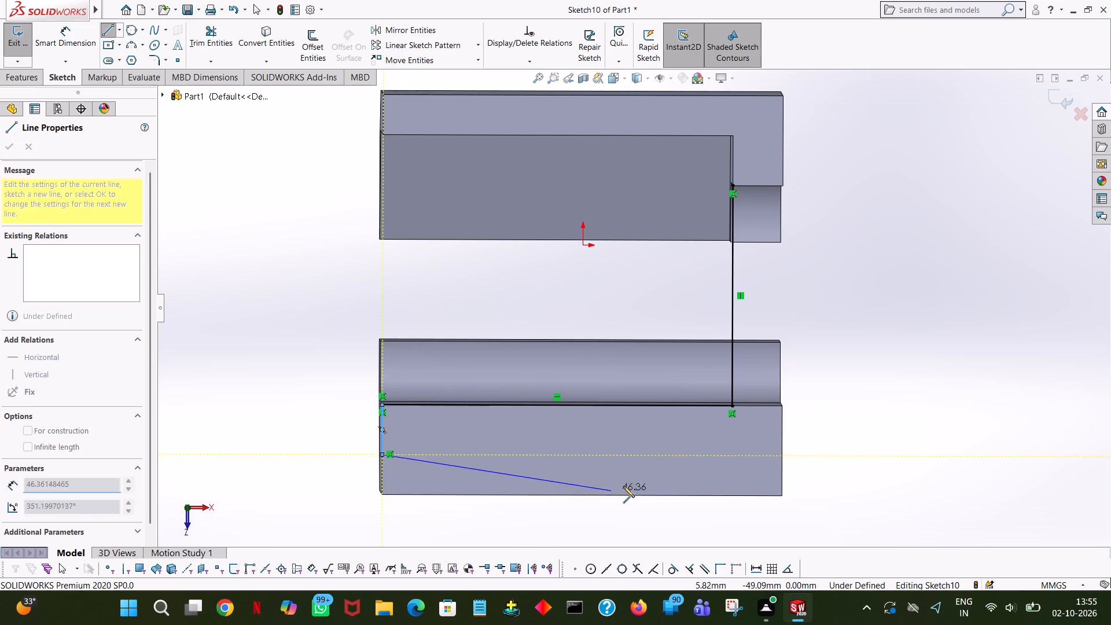
pyautogui.click(732, 454)
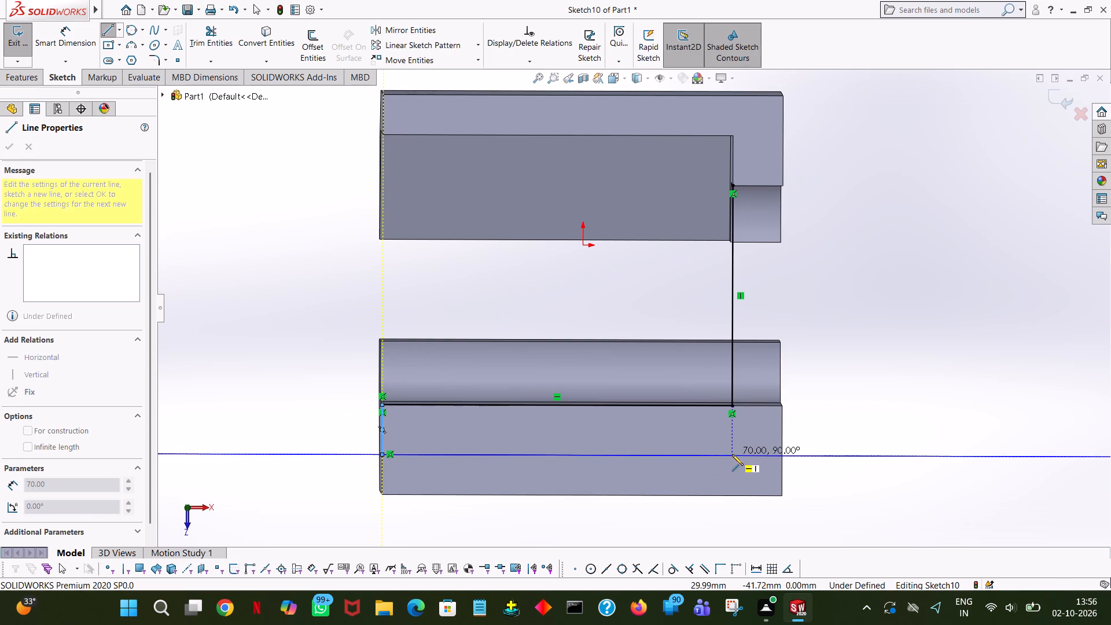
pyautogui.click(732, 405)
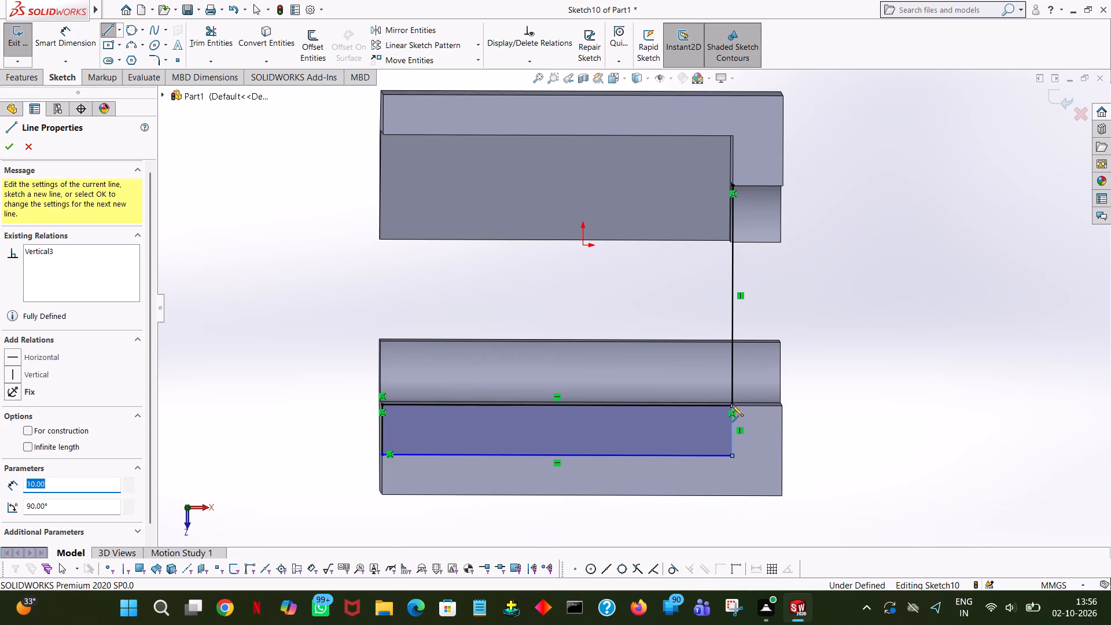
pyautogui.rightClick(732, 405)
pyautogui.click(742, 409)
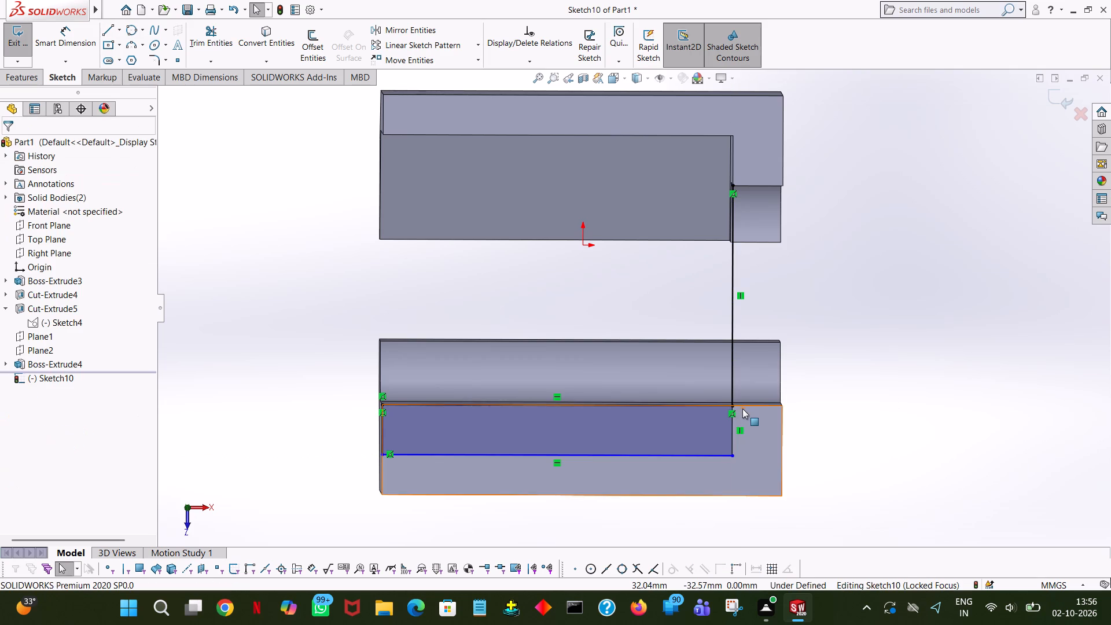
# Add a vertical line about 19 mm long from the rectangle's corner and a 70 mm horizontal line across to the guide line.
pyautogui.middleClick(849, 443)
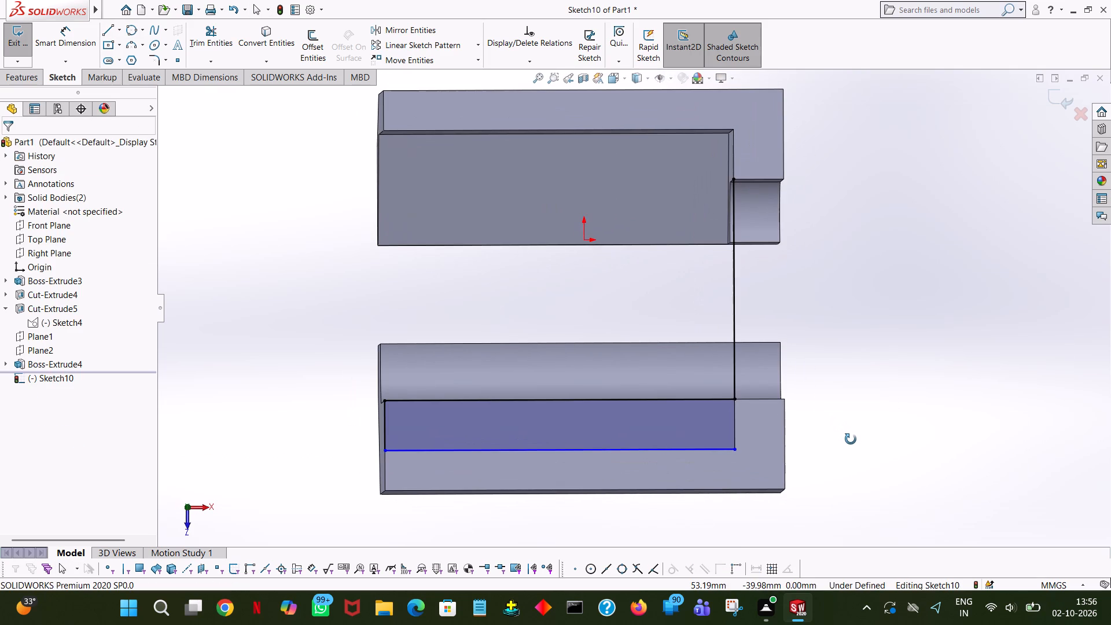
pyautogui.click(101, 34)
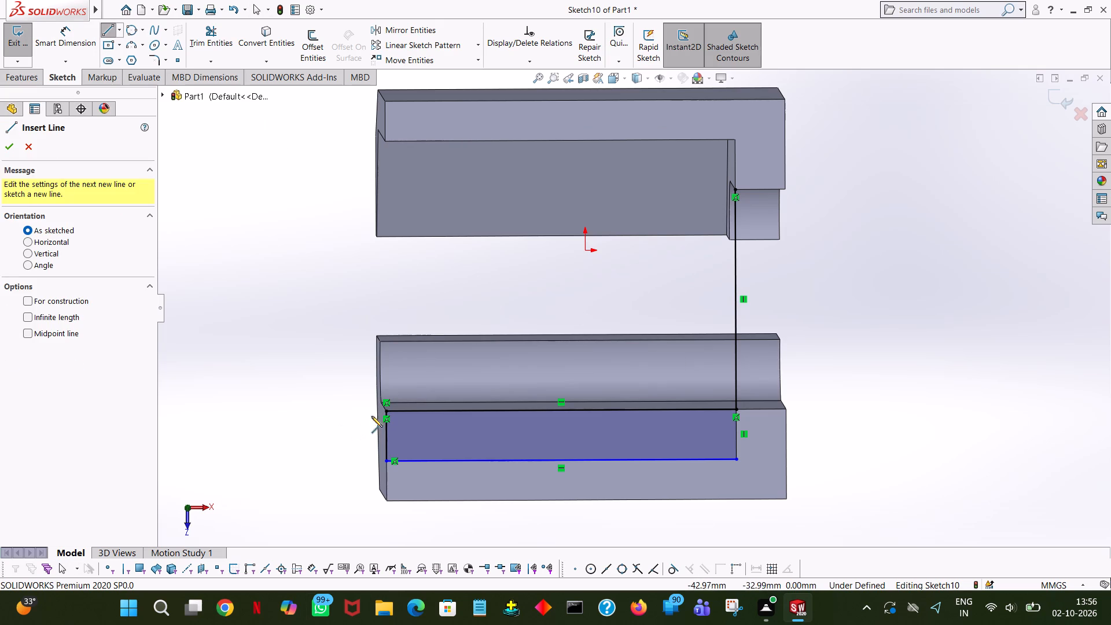
pyautogui.click(385, 414)
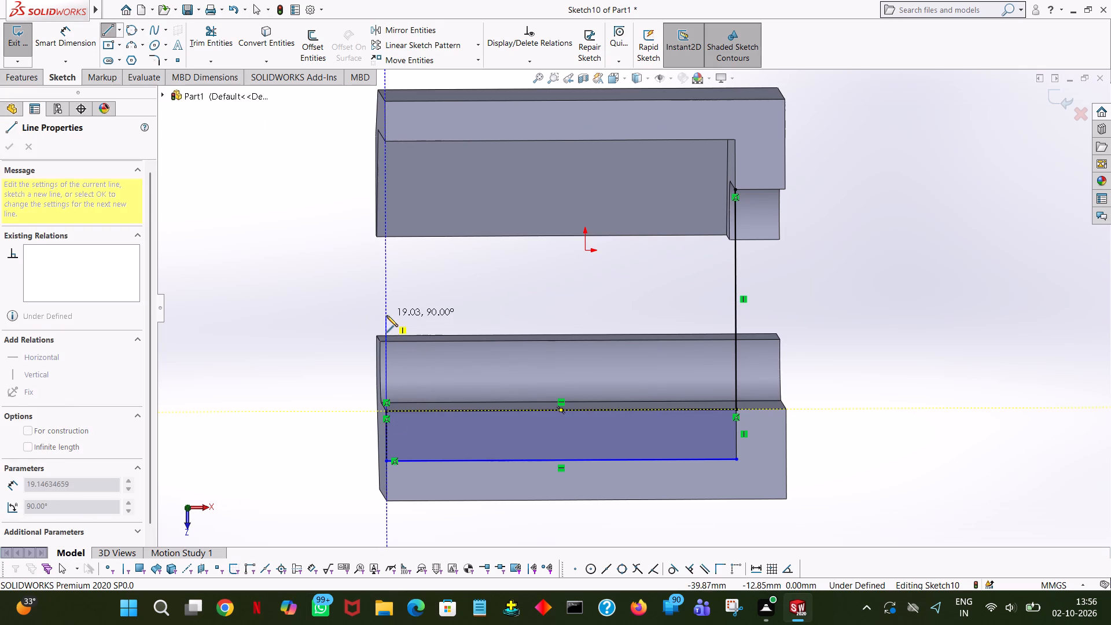
pyautogui.click(387, 315)
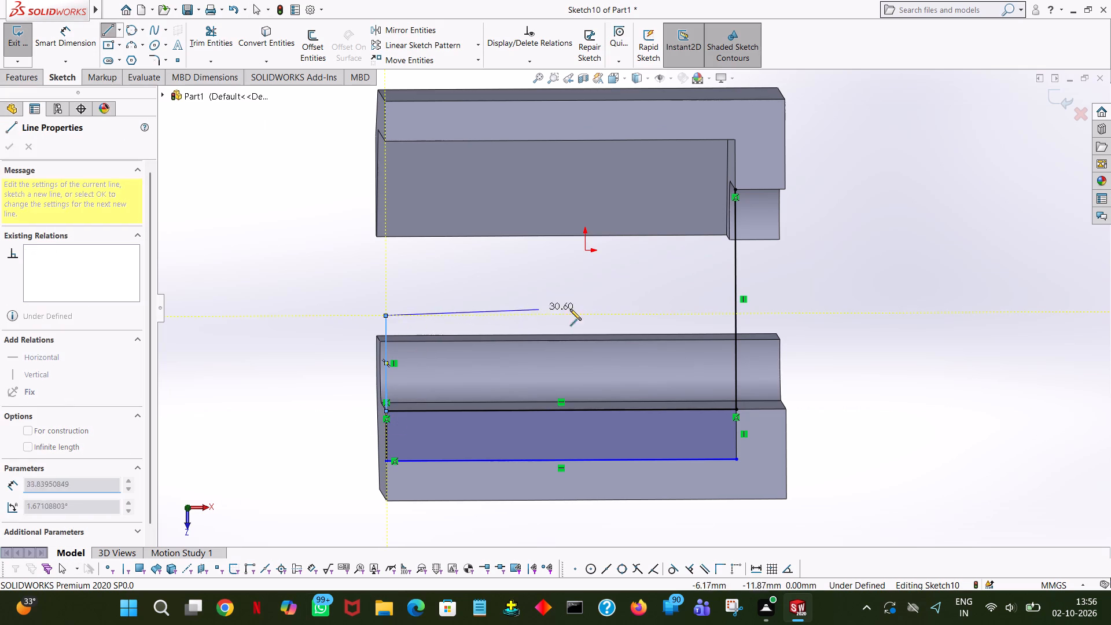
pyautogui.click(734, 311)
pyautogui.rightClick(734, 311)
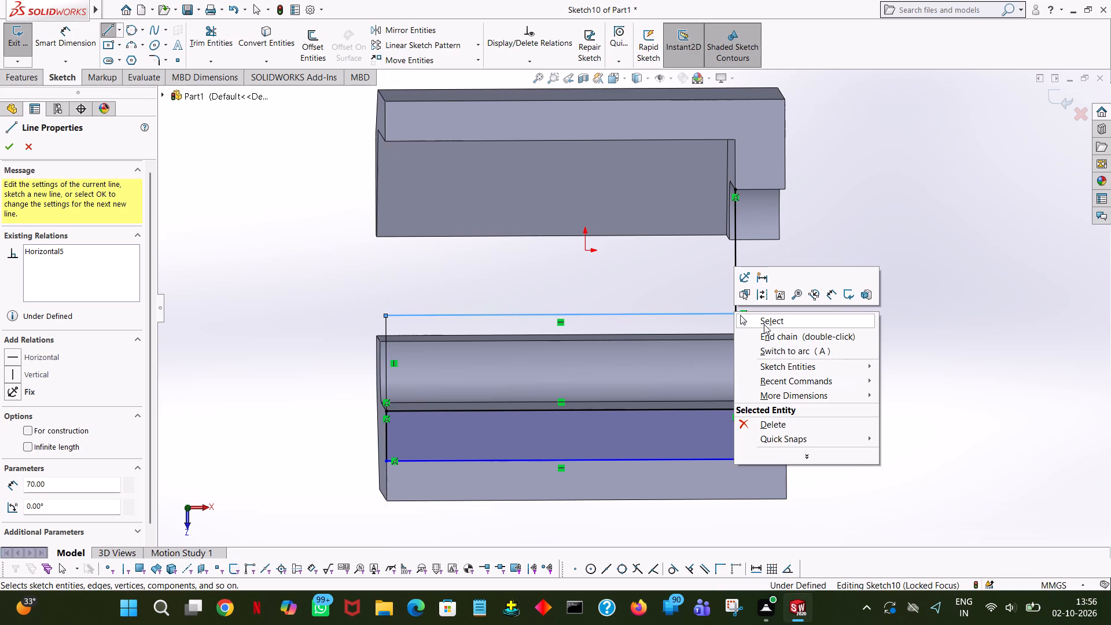
pyautogui.click(764, 323)
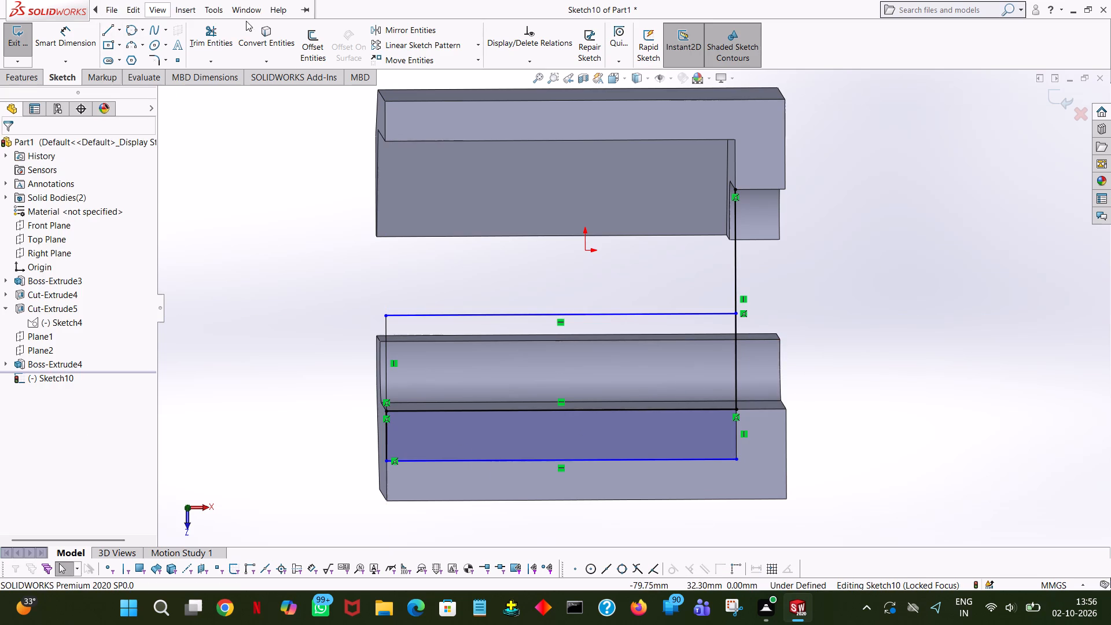
# Trim the guide line's excess beyond the new horizontal line and the shared line inside the profile, leaving one closed region.
pyautogui.click(216, 39)
pyautogui.click(736, 269)
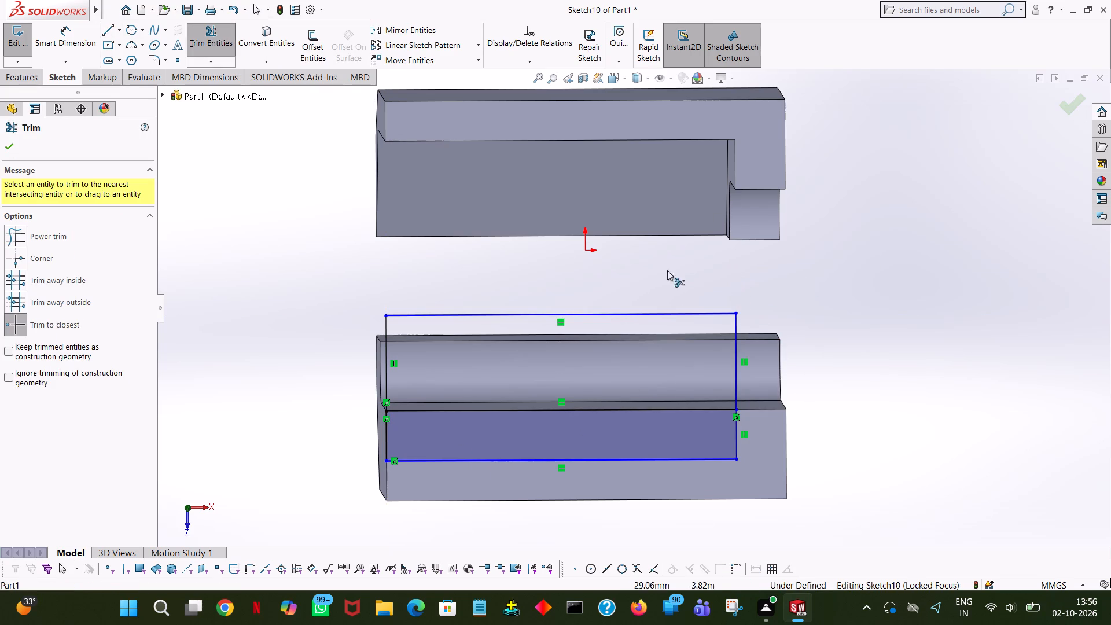
pyautogui.moveTo(226, 305); pyautogui.dragTo(218, 280, button='middle')
pyautogui.moveTo(236, 303); pyautogui.dragTo(240, 310, button='middle')
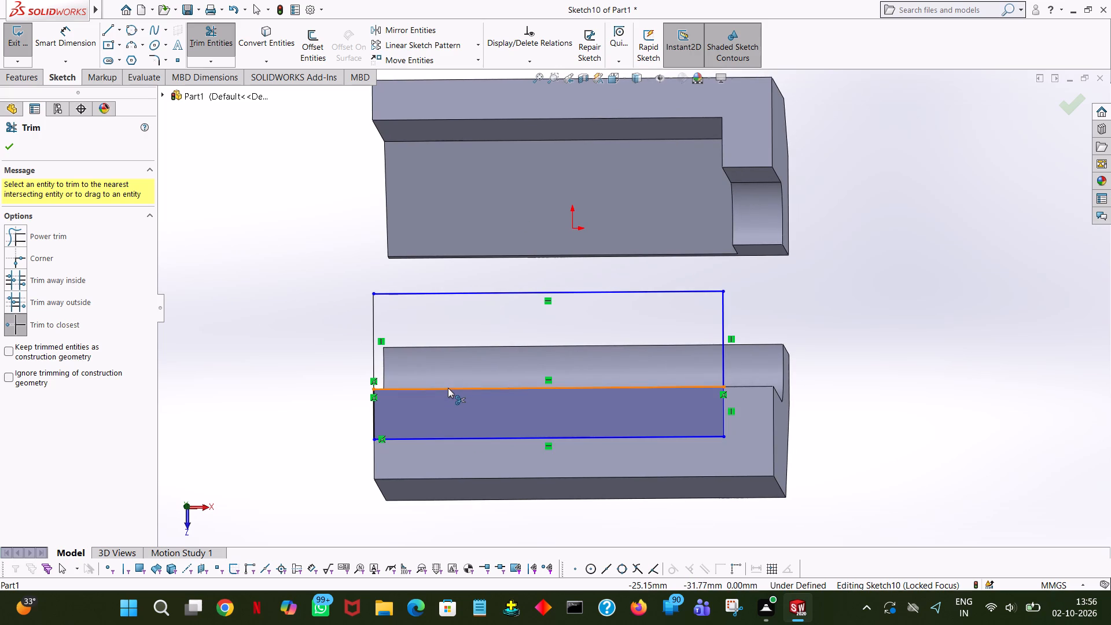
pyautogui.click(448, 387)
pyautogui.click(5, 140)
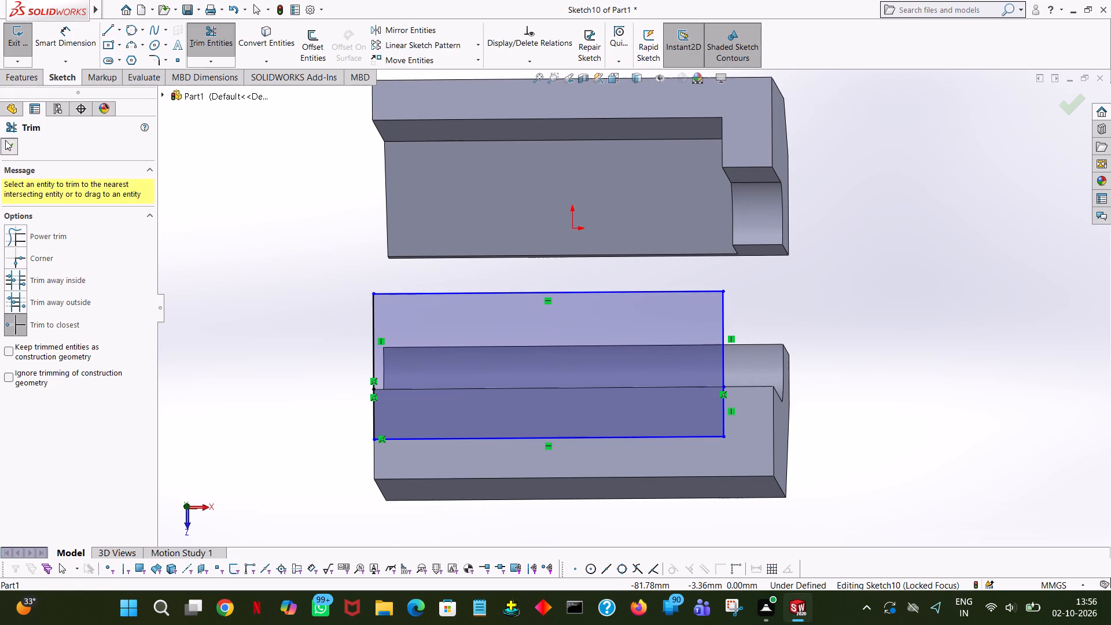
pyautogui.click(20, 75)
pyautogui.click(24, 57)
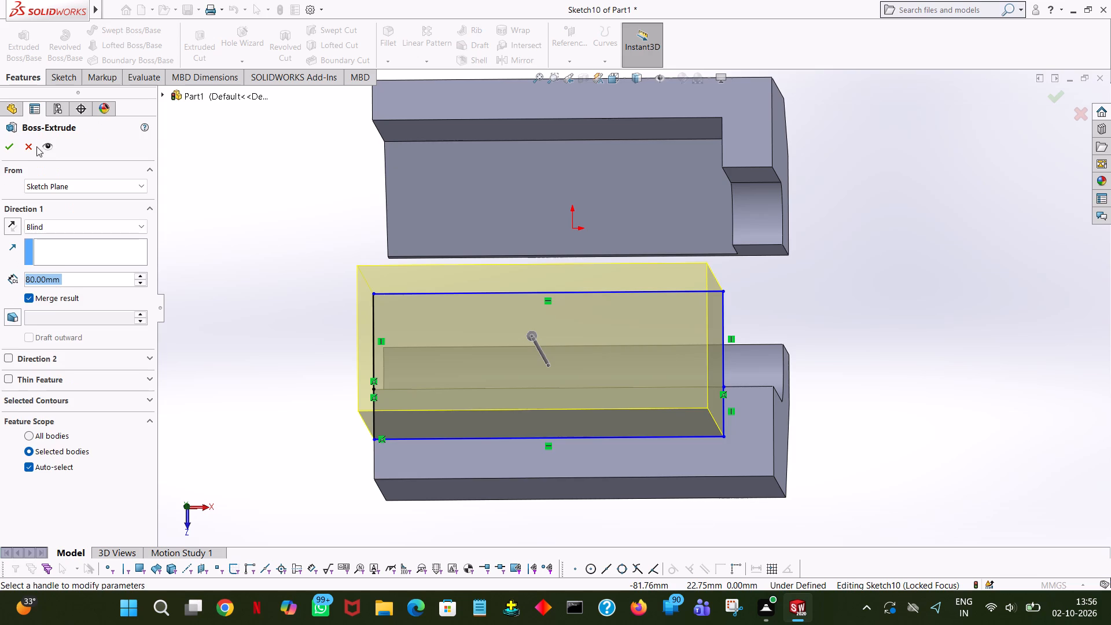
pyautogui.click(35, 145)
# Start an Extruded Cut of the combined profile and examine its preview against both bodies from several angles.
pyautogui.click(209, 52)
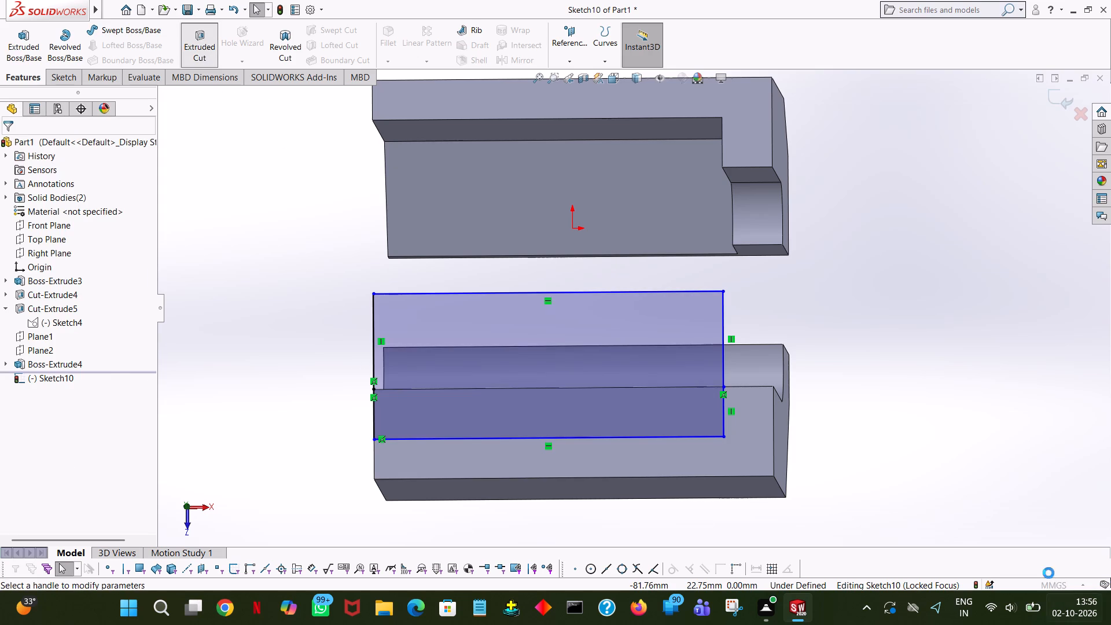
pyautogui.moveTo(940, 449); pyautogui.dragTo(877, 435, button='middle')
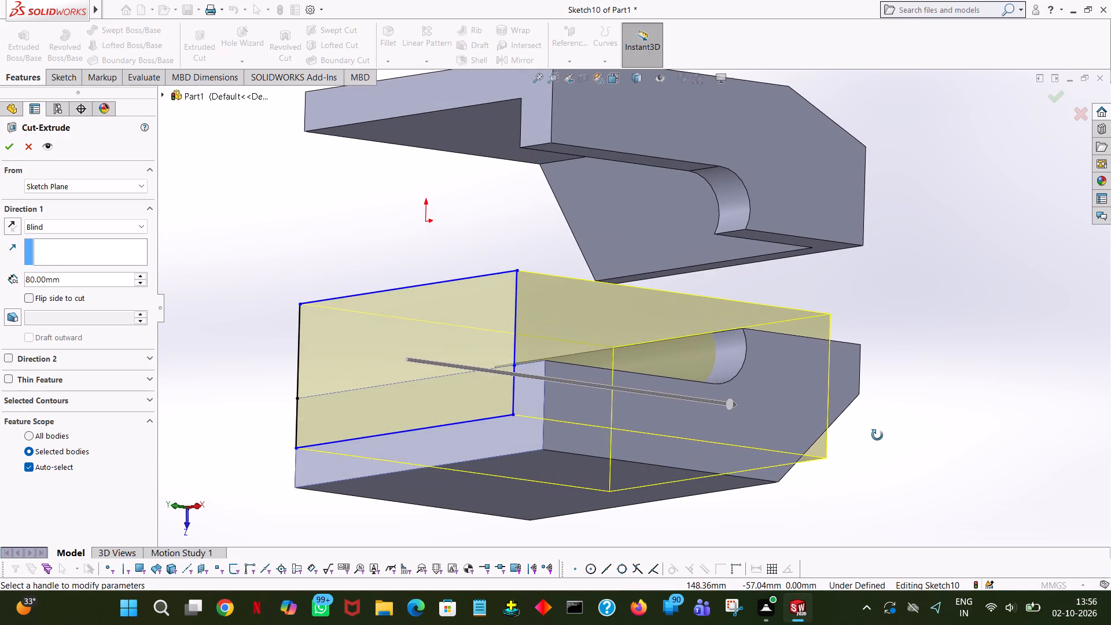
pyautogui.moveTo(877, 435); pyautogui.dragTo(867, 479, button='middle')
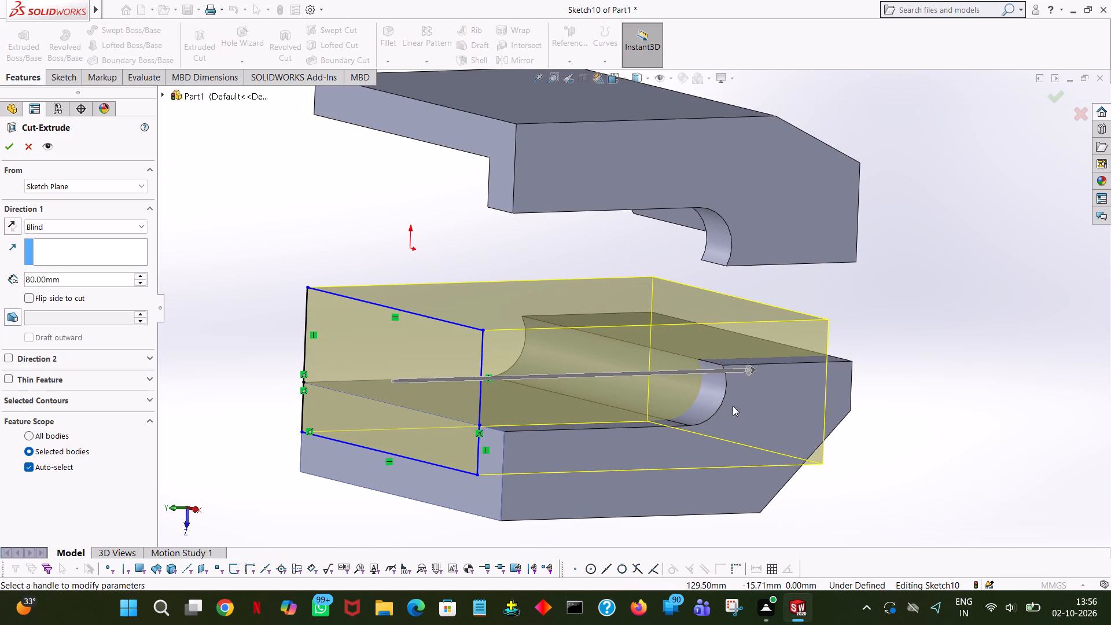
pyautogui.moveTo(808, 431); pyautogui.dragTo(940, 624, button='middle')
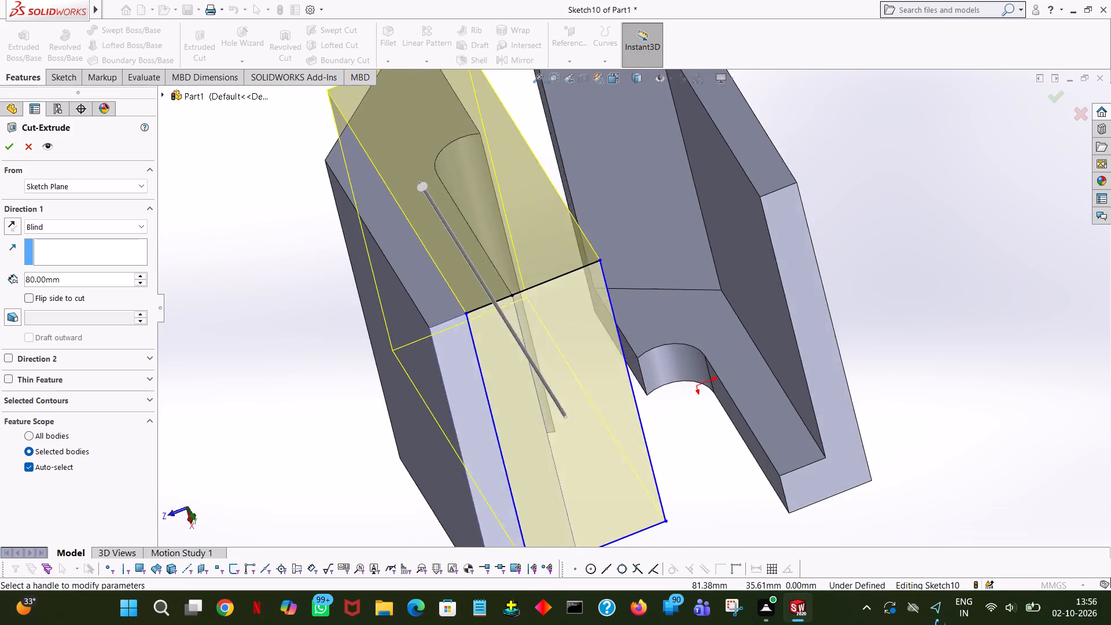
pyautogui.moveTo(940, 624); pyautogui.dragTo(911, 243, button='middle')
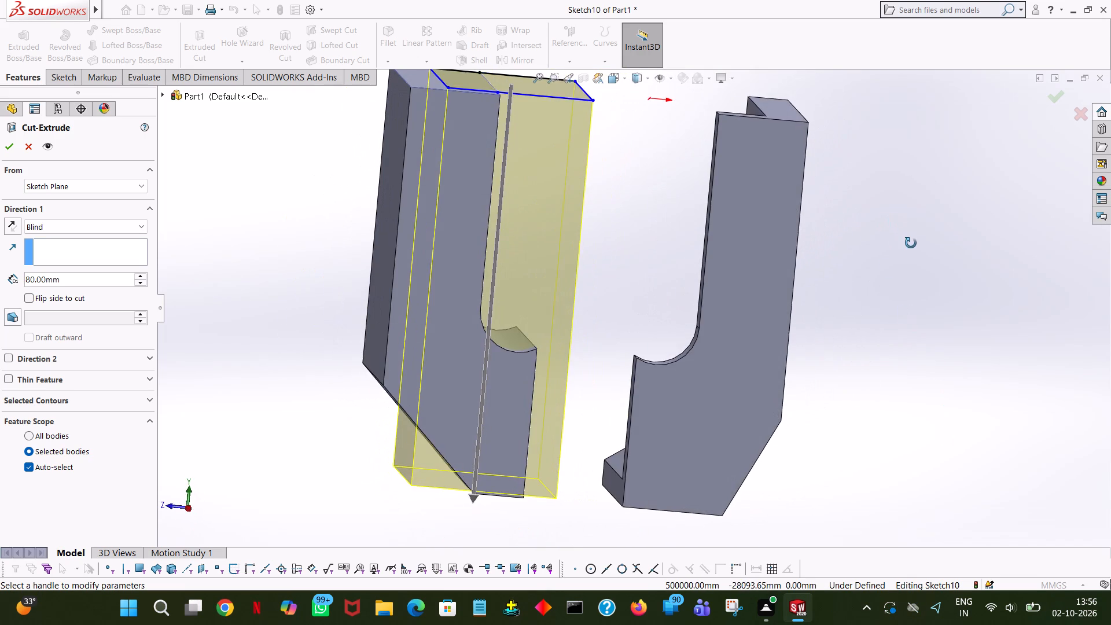
pyautogui.moveTo(911, 243); pyautogui.dragTo(1054, 314, button='middle')
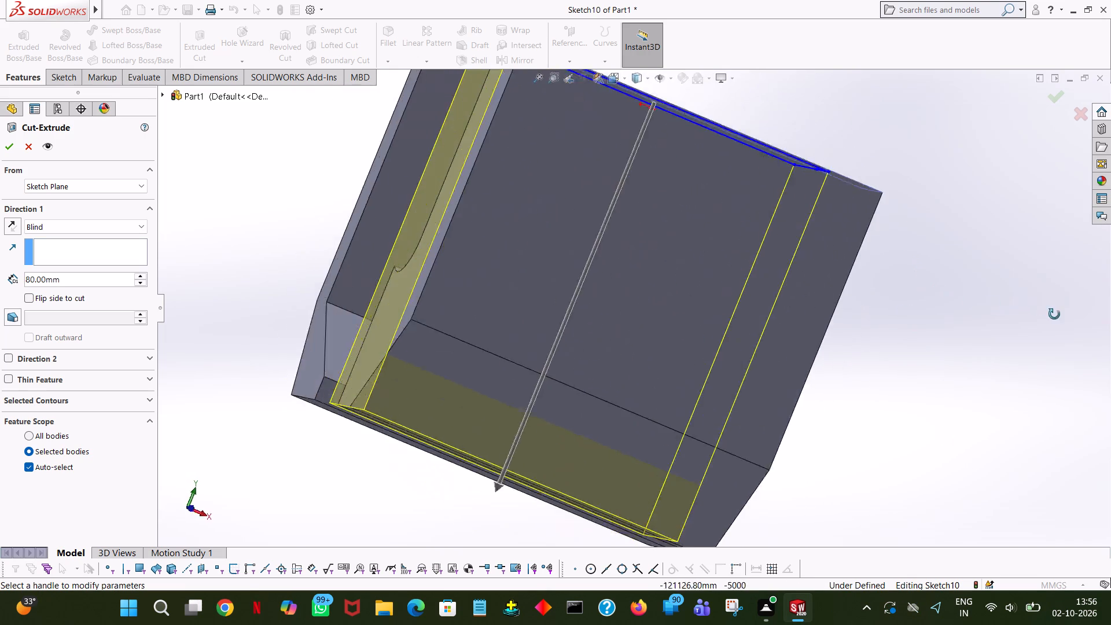
pyautogui.moveTo(1054, 314); pyautogui.dragTo(1110, 406, button='middle')
pyautogui.moveTo(1060, 350); pyautogui.dragTo(1079, 329, button='middle')
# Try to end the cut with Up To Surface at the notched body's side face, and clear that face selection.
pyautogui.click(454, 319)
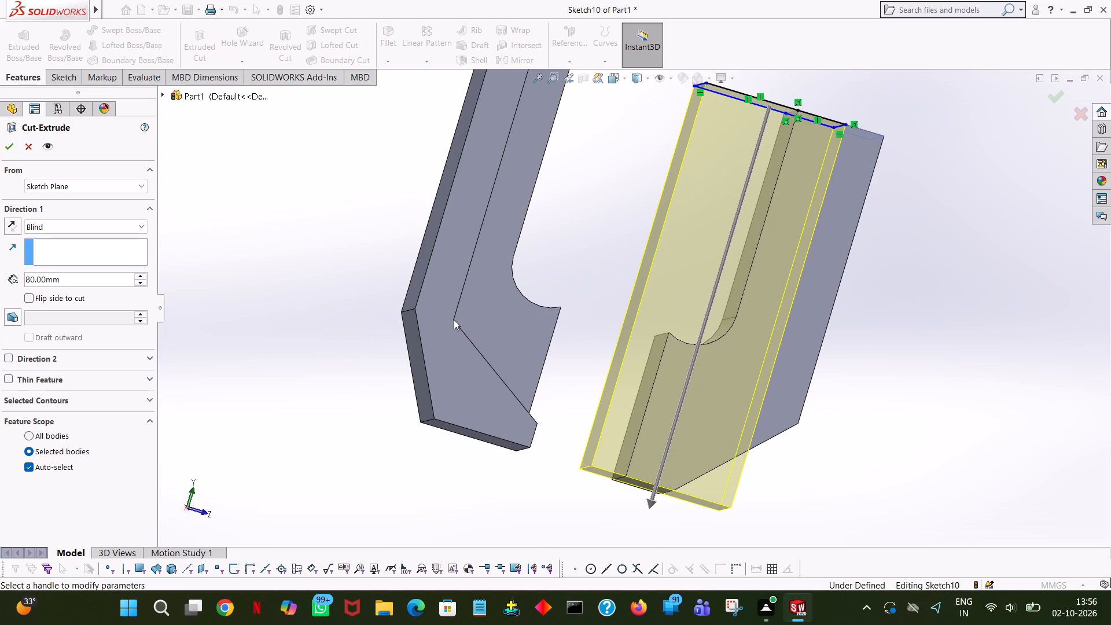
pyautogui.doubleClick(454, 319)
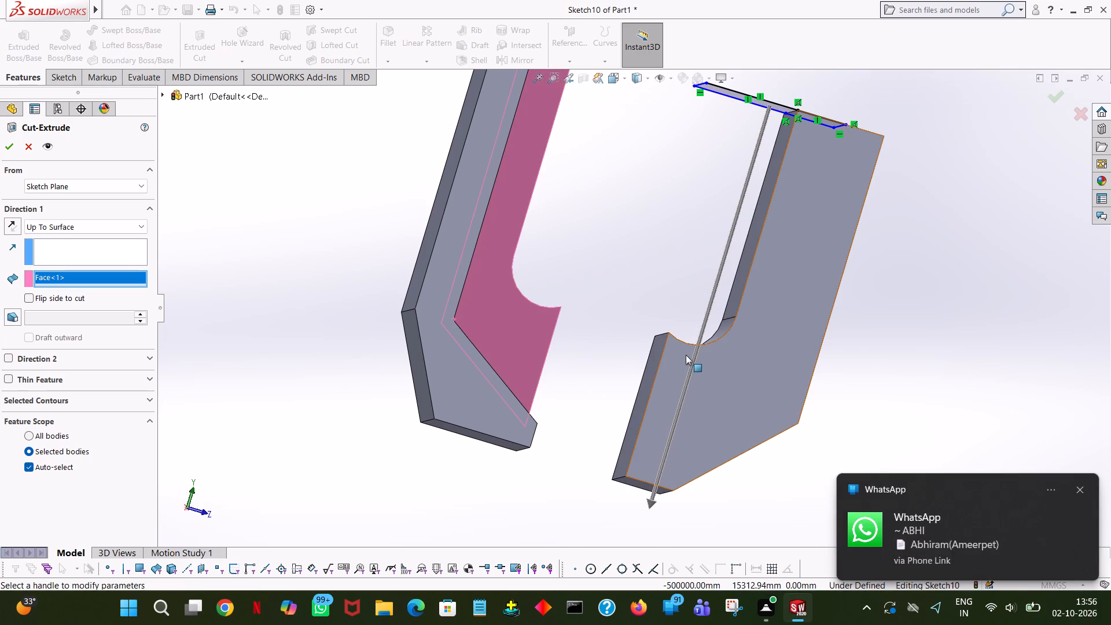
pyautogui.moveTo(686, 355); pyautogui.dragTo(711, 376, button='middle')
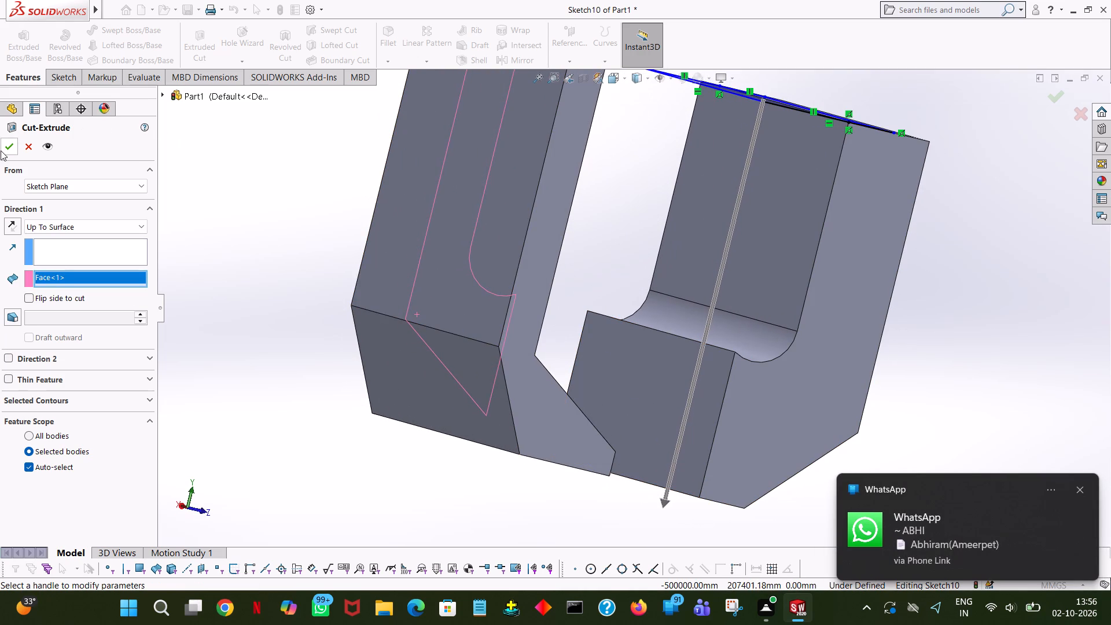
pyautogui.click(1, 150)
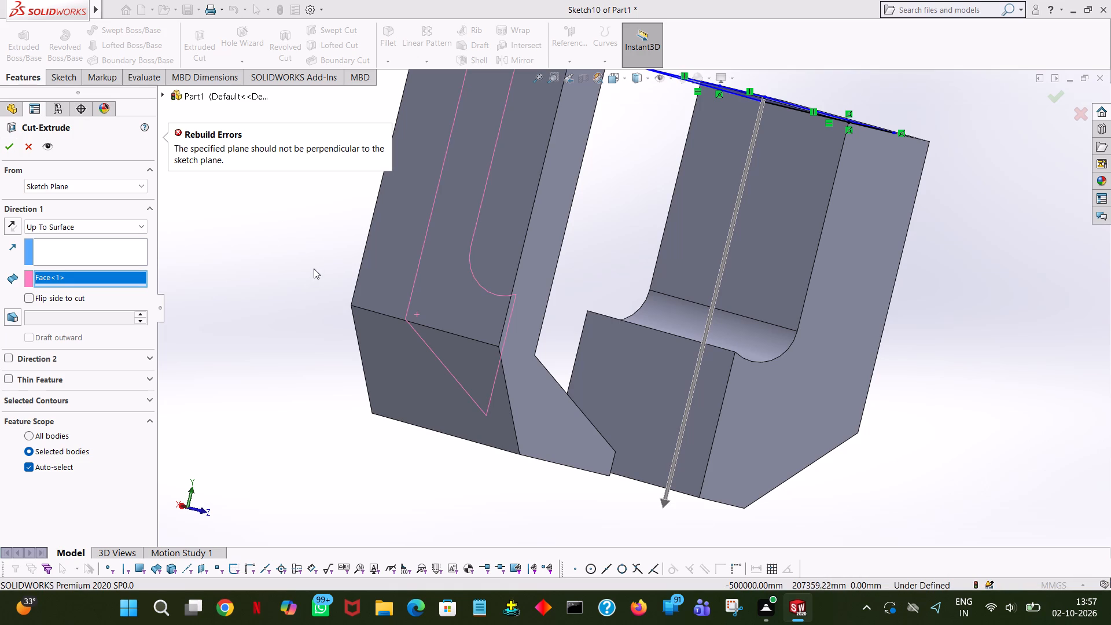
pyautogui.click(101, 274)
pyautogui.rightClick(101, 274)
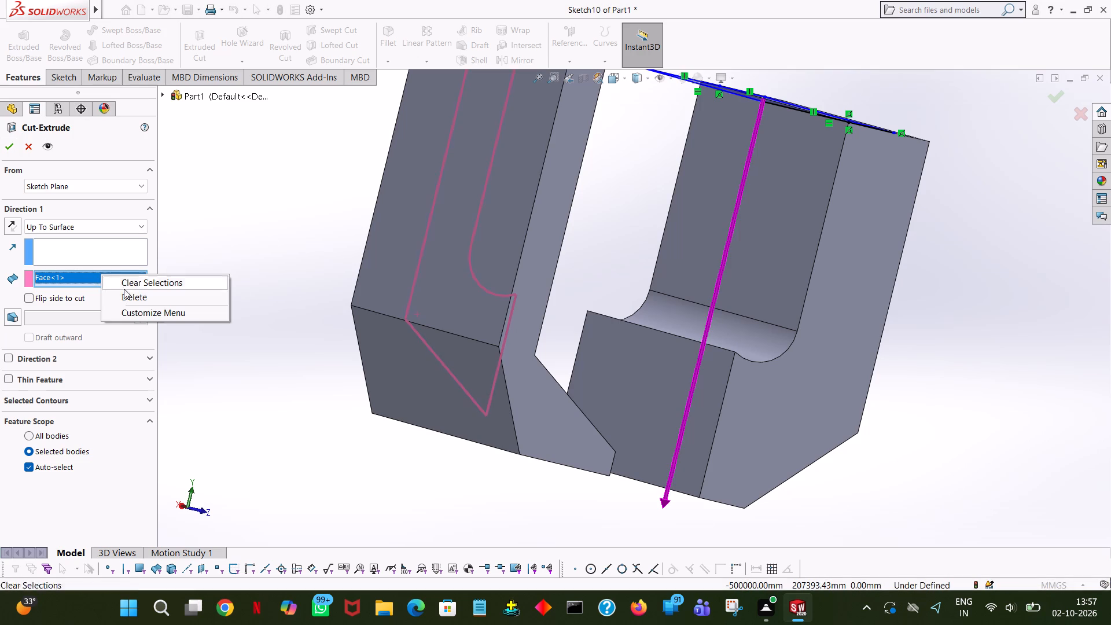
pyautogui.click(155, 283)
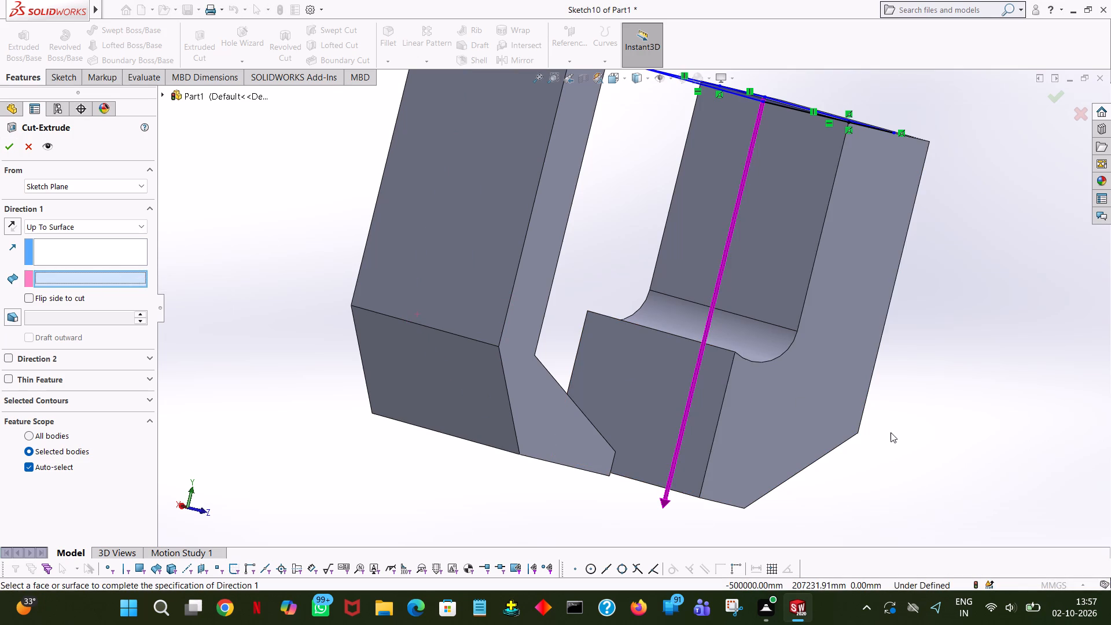
# Change the cut's end condition to Blind with a 60 mm depth and complete the cut in the boss.
pyautogui.moveTo(892, 432); pyautogui.dragTo(900, 368, button='middle')
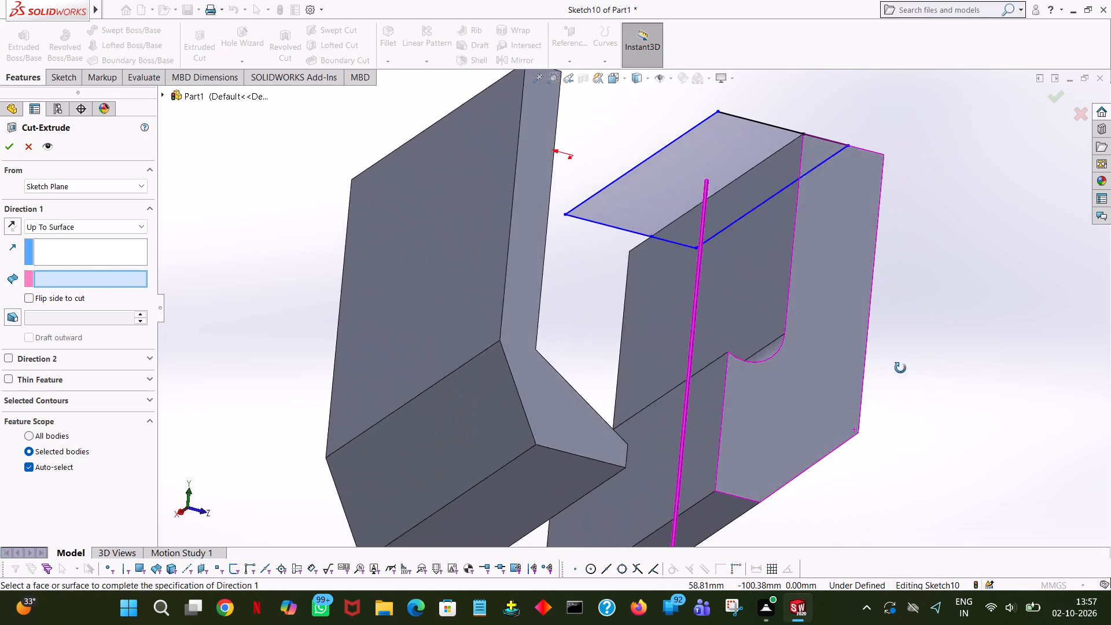
pyautogui.moveTo(900, 368); pyautogui.dragTo(899, 455, button='middle')
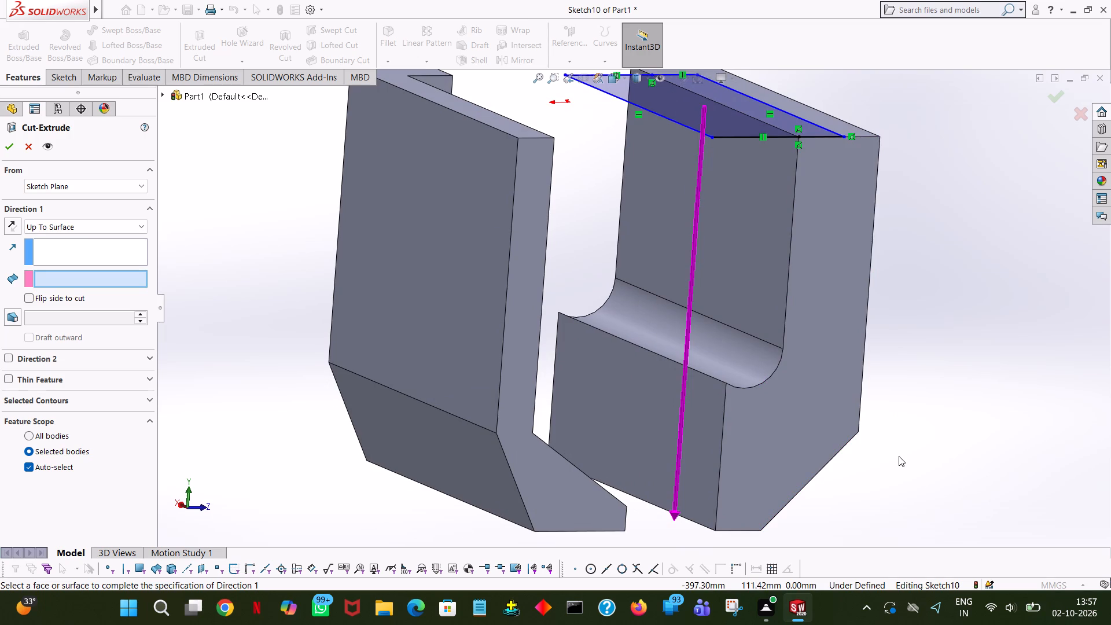
pyautogui.moveTo(778, 450); pyautogui.dragTo(757, 439, button='middle')
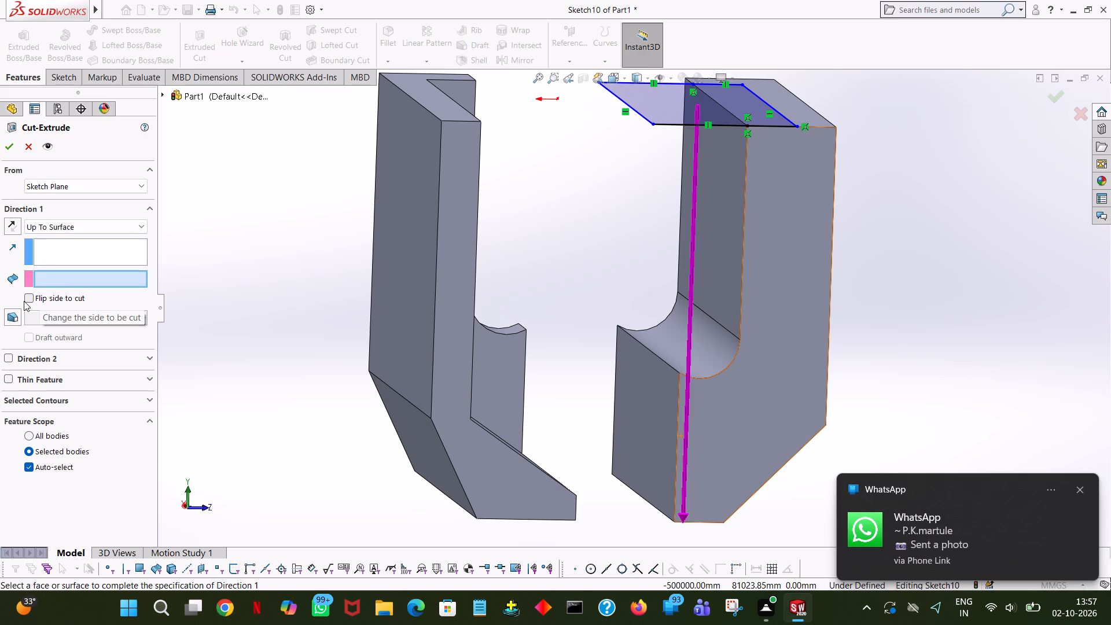
pyautogui.click(46, 252)
pyautogui.click(86, 226)
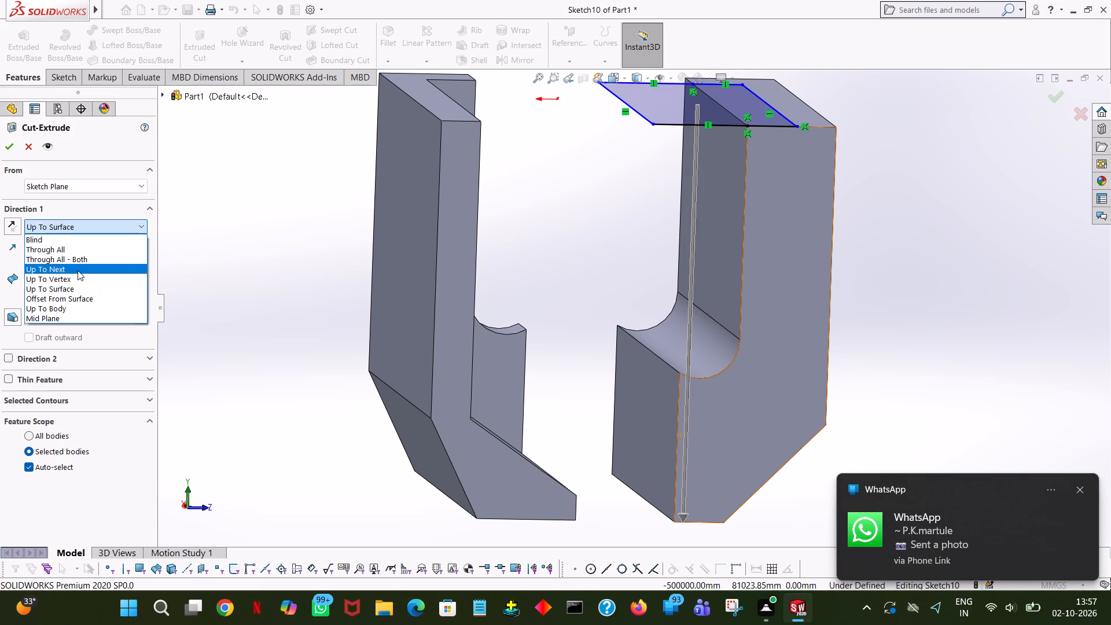
pyautogui.click(59, 242)
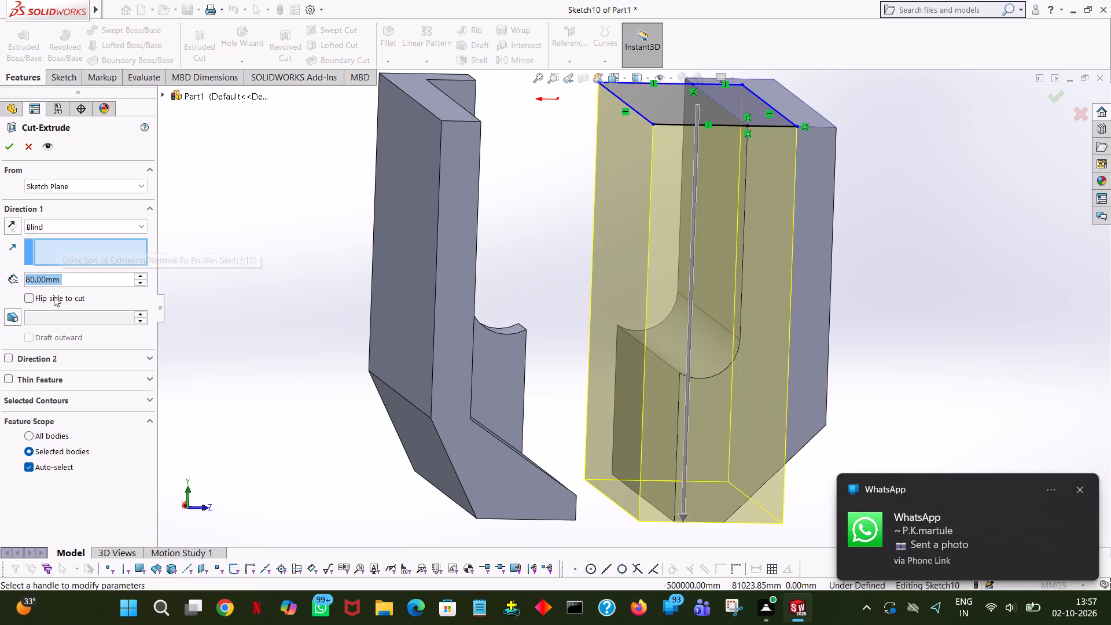
pyautogui.write('60')
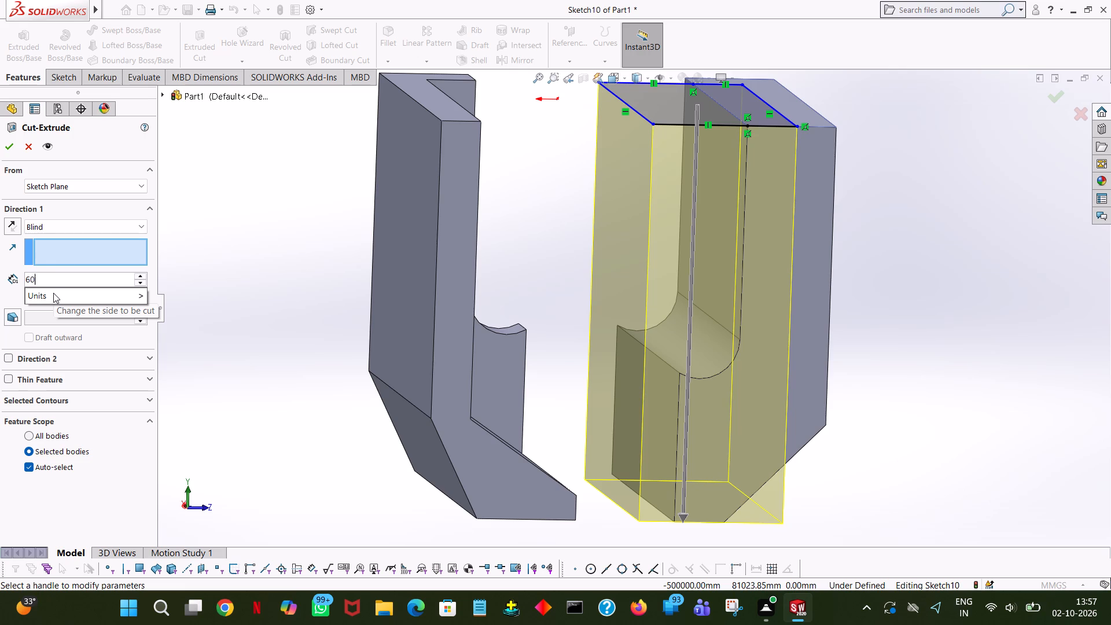
pyautogui.click(266, 236)
pyautogui.moveTo(266, 236); pyautogui.dragTo(260, 221, button='middle')
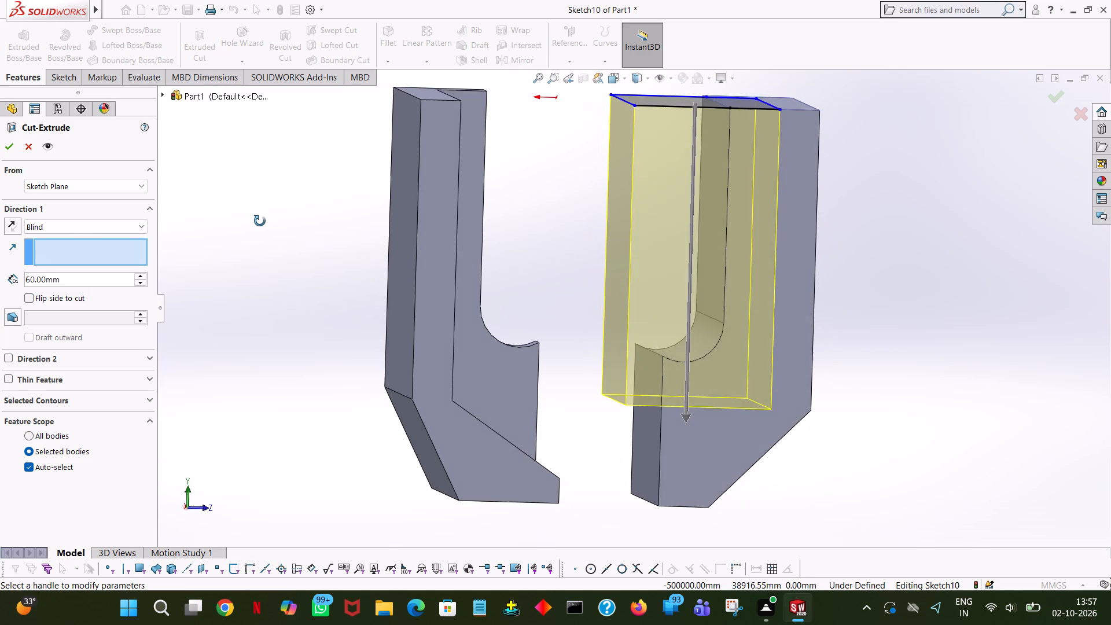
pyautogui.moveTo(260, 221); pyautogui.dragTo(256, 212, button='middle')
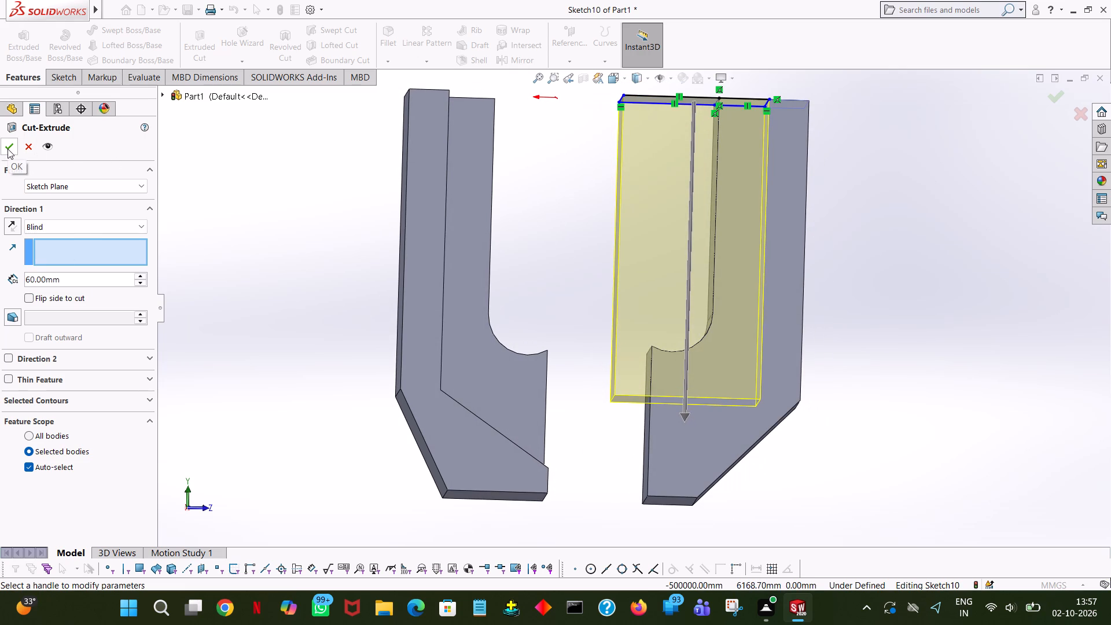
pyautogui.click(8, 149)
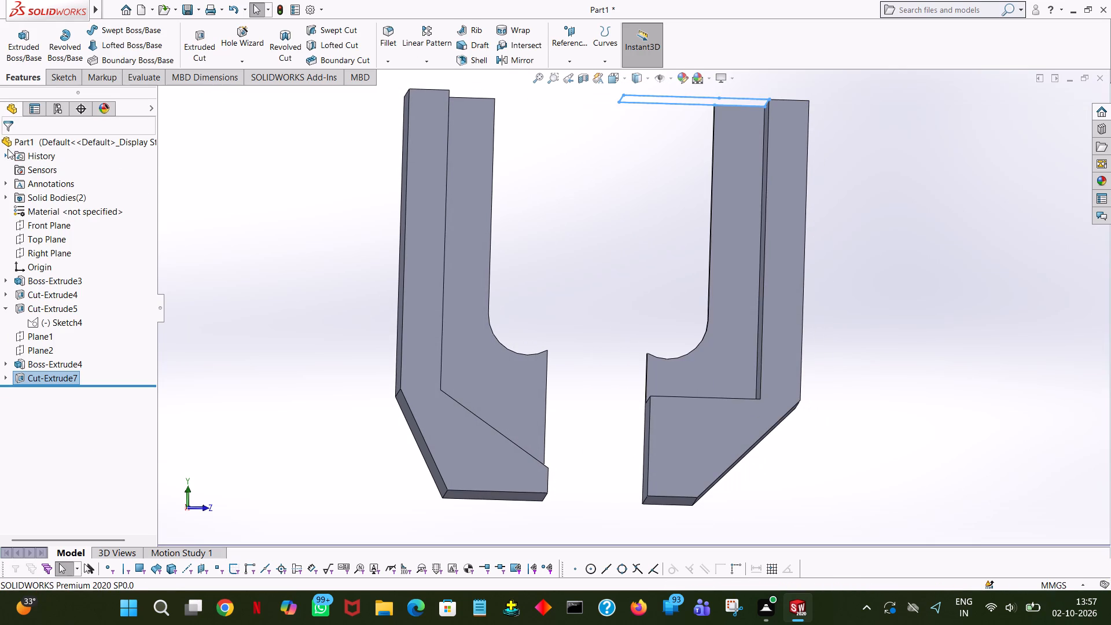
# Start a new Extruded Cut sketch on the boss's outer side face below the new pocket, viewed normal to it.
pyautogui.click(227, 324)
pyautogui.moveTo(227, 324); pyautogui.dragTo(222, 312, button='middle')
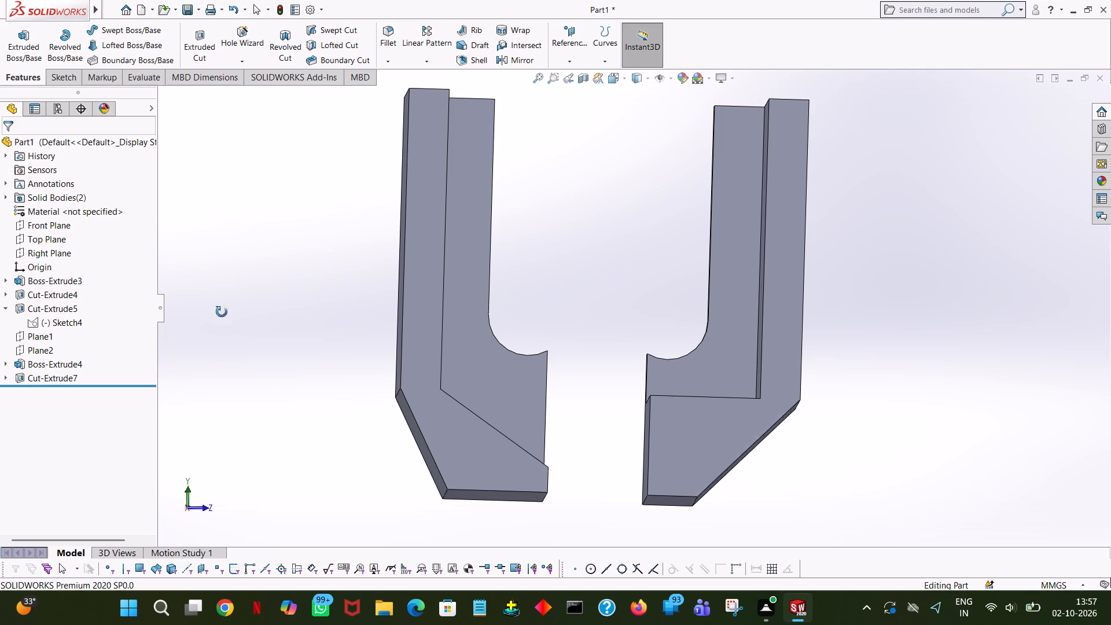
pyautogui.moveTo(222, 312); pyautogui.dragTo(217, 304, button='middle')
pyautogui.moveTo(220, 313); pyautogui.dragTo(235, 328, button='middle')
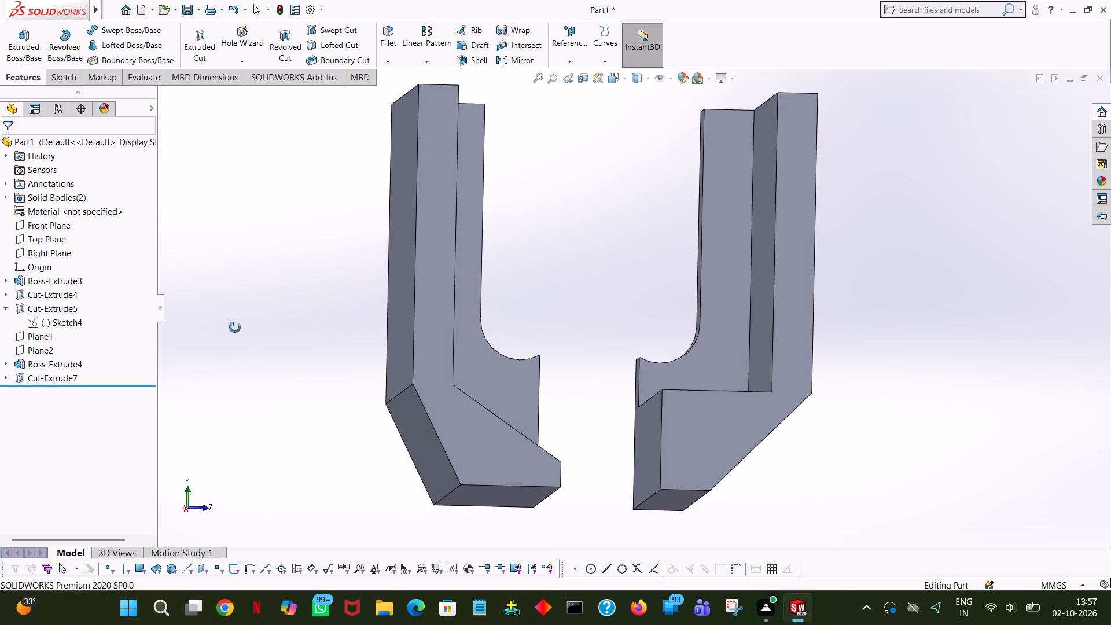
pyautogui.moveTo(235, 328); pyautogui.dragTo(231, 319, button='middle')
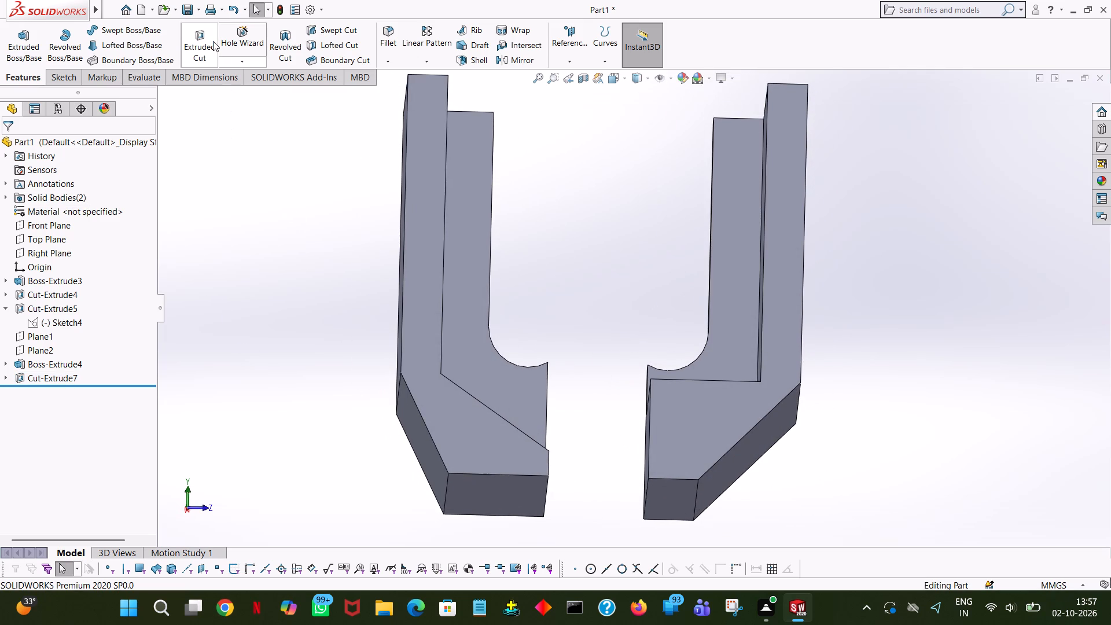
pyautogui.click(209, 32)
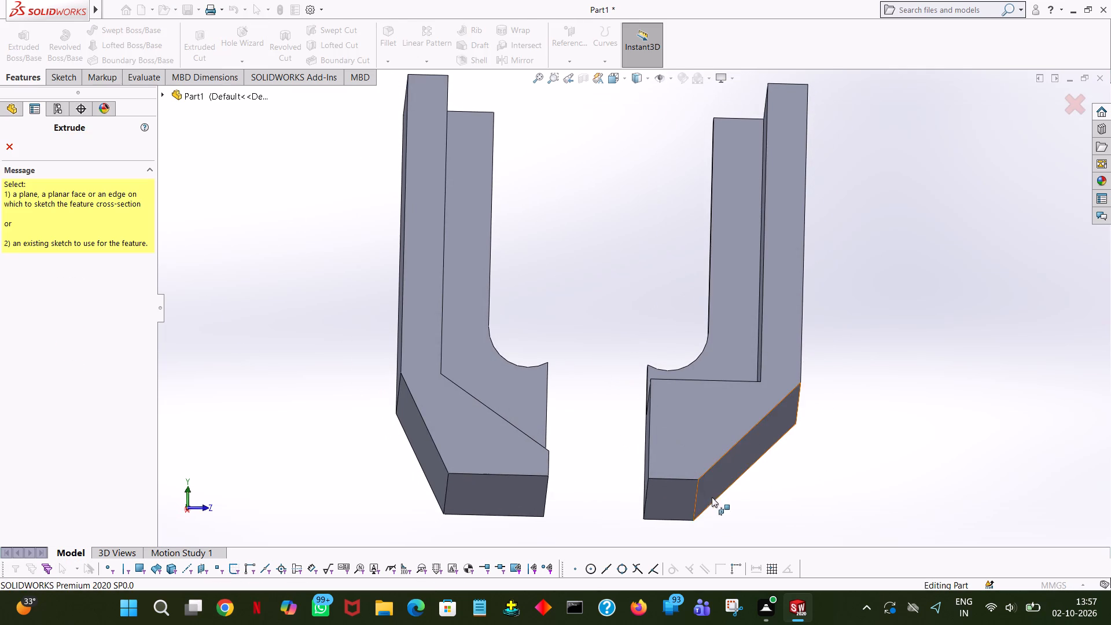
pyautogui.click(709, 438)
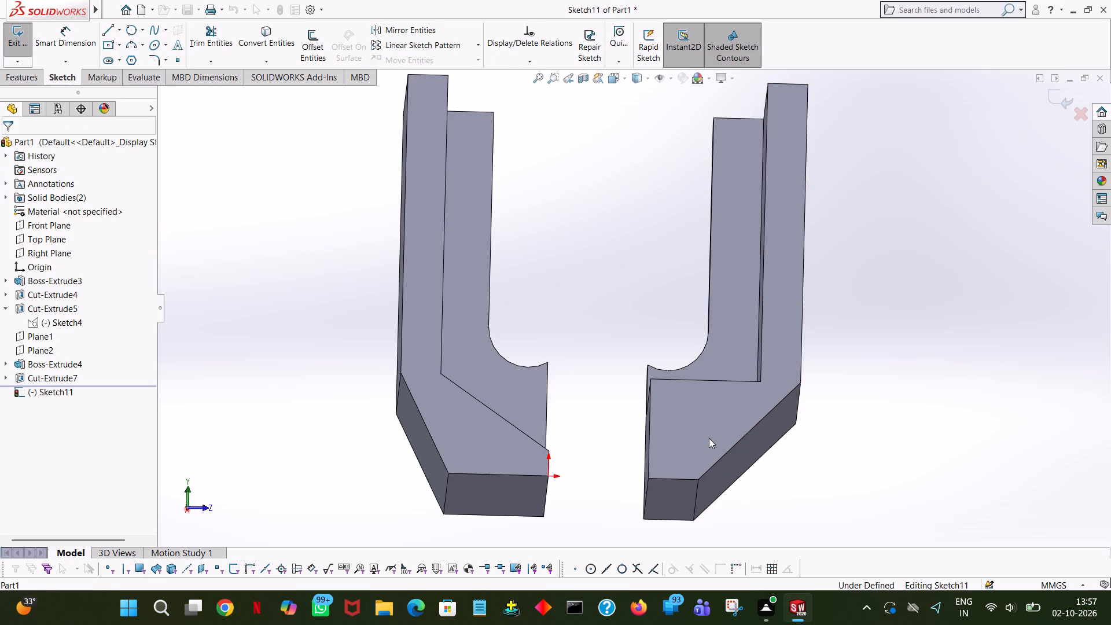
pyautogui.press('space')
pyautogui.click(141, 91)
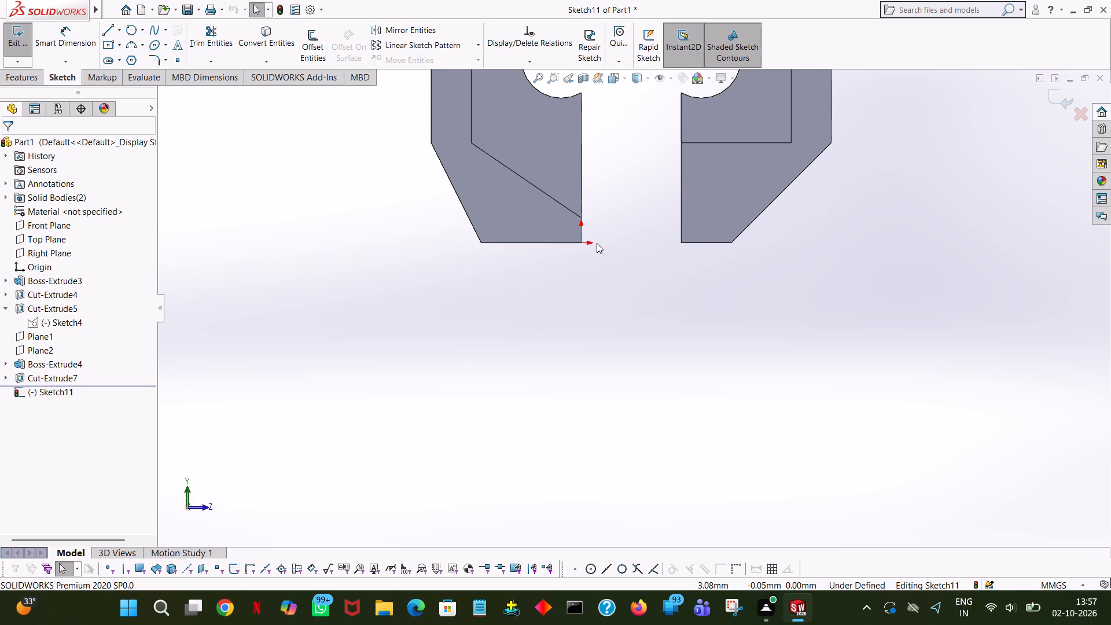
pyautogui.keyDown('ctrl'); pyautogui.moveTo(597, 243); pyautogui.dragTo(598, 393, button='middle'); pyautogui.keyUp('ctrl')
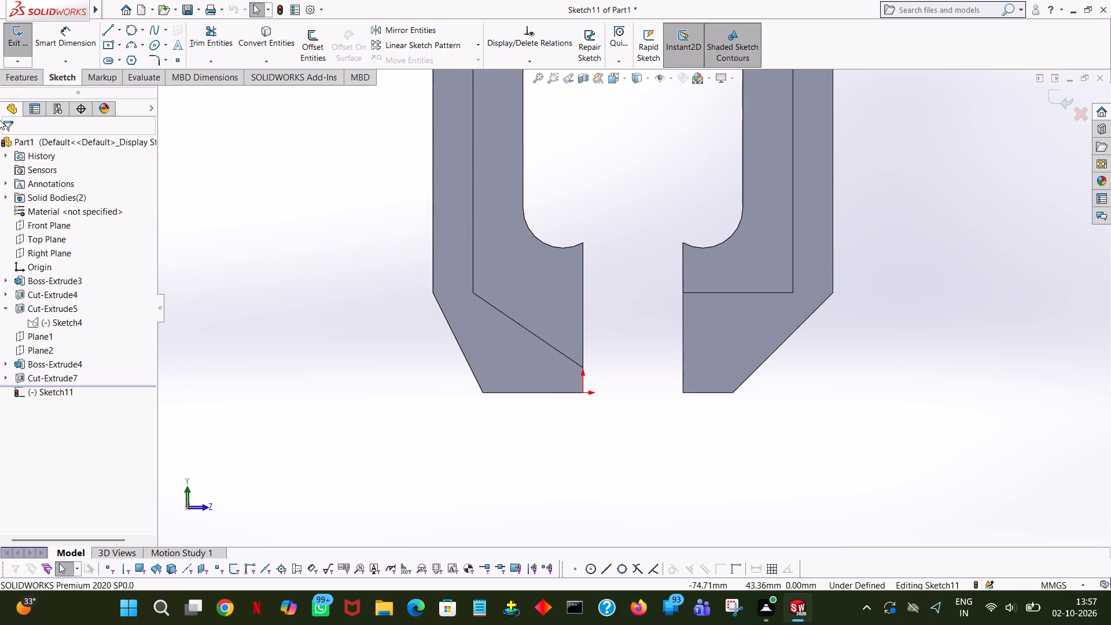
pyautogui.click(348, 127)
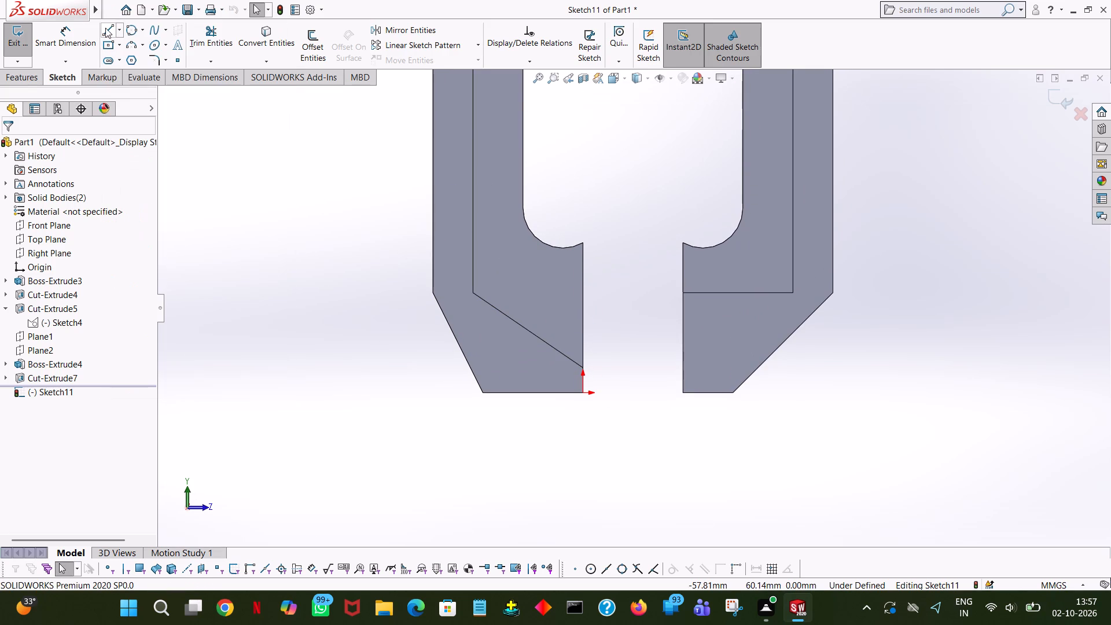
# Sketch a 5 mm vertical line from the boss's lower inner corner, then a closed triangle with a 22 mm horizontal and 15 mm vertical side along the pocket.
pyautogui.click(101, 29)
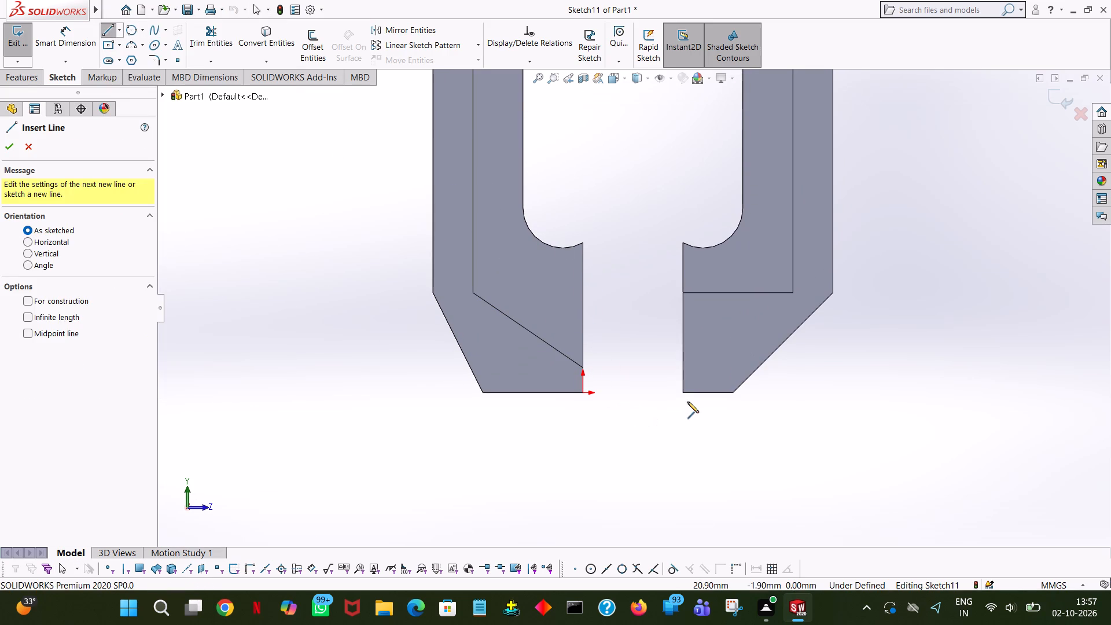
pyautogui.click(682, 391)
pyautogui.click(682, 361)
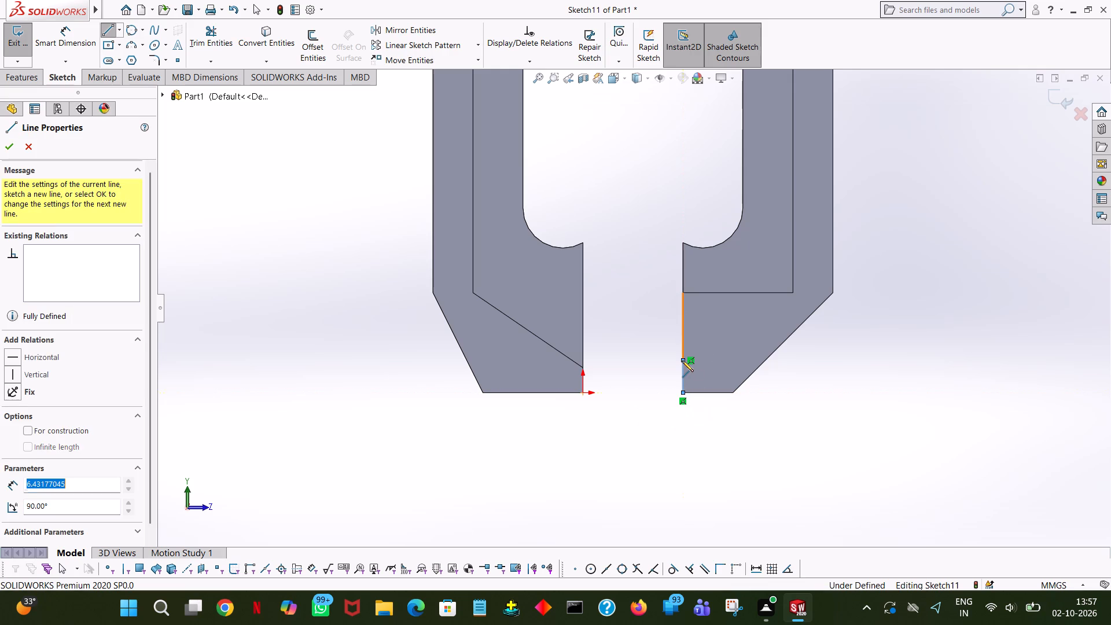
pyautogui.press('5')
pyautogui.press('Return')
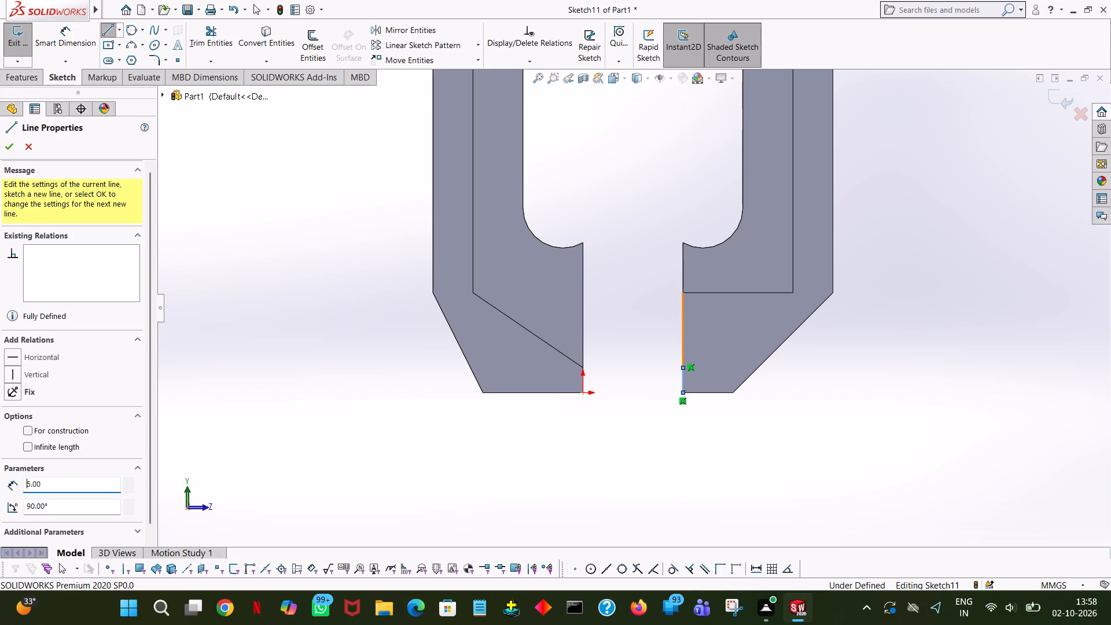
pyautogui.click(792, 292)
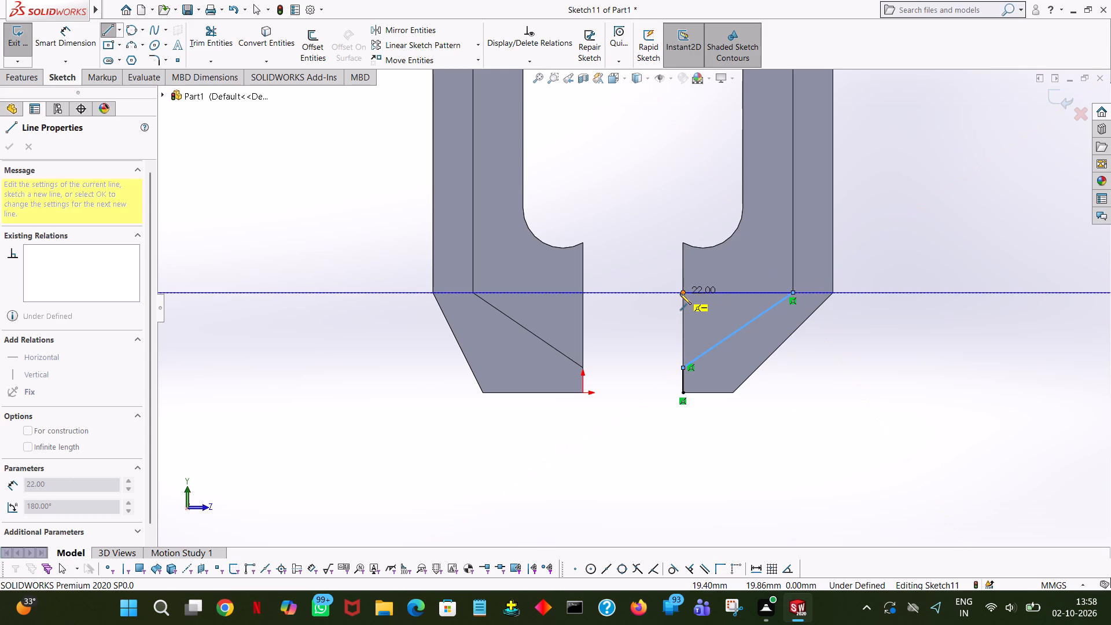
pyautogui.click(681, 292)
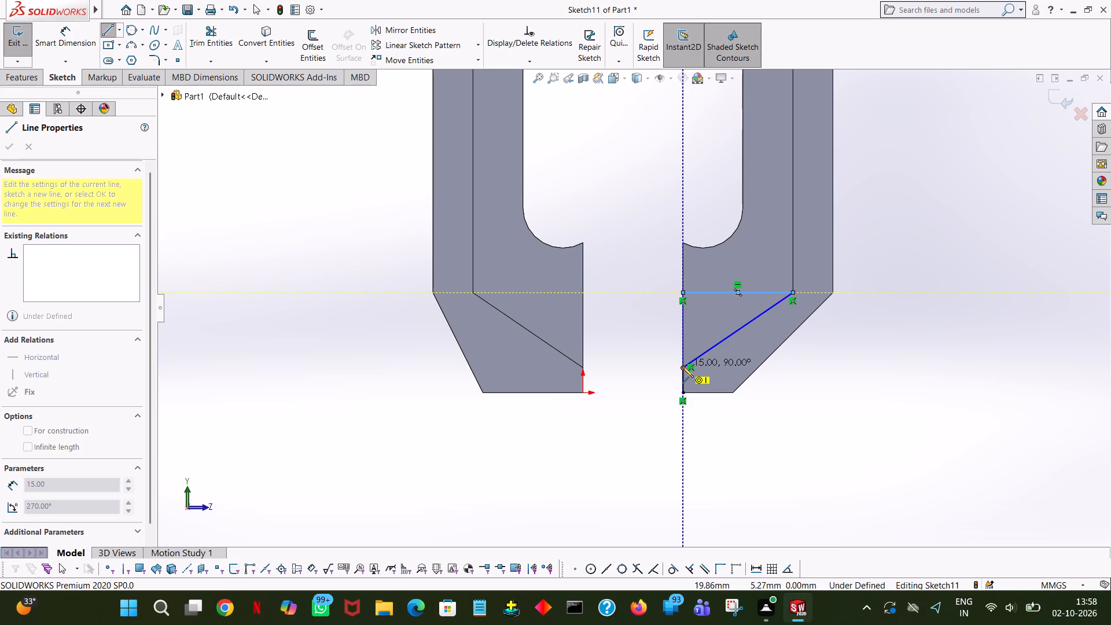
pyautogui.click(682, 366)
pyautogui.rightClick(682, 366)
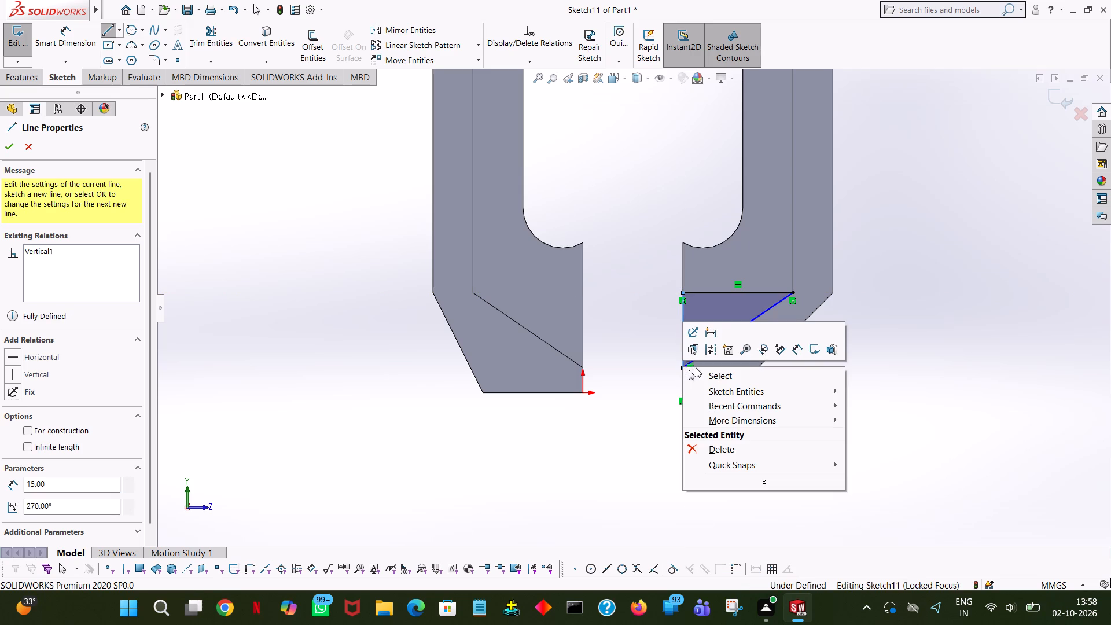
pyautogui.click(705, 373)
pyautogui.click(933, 409)
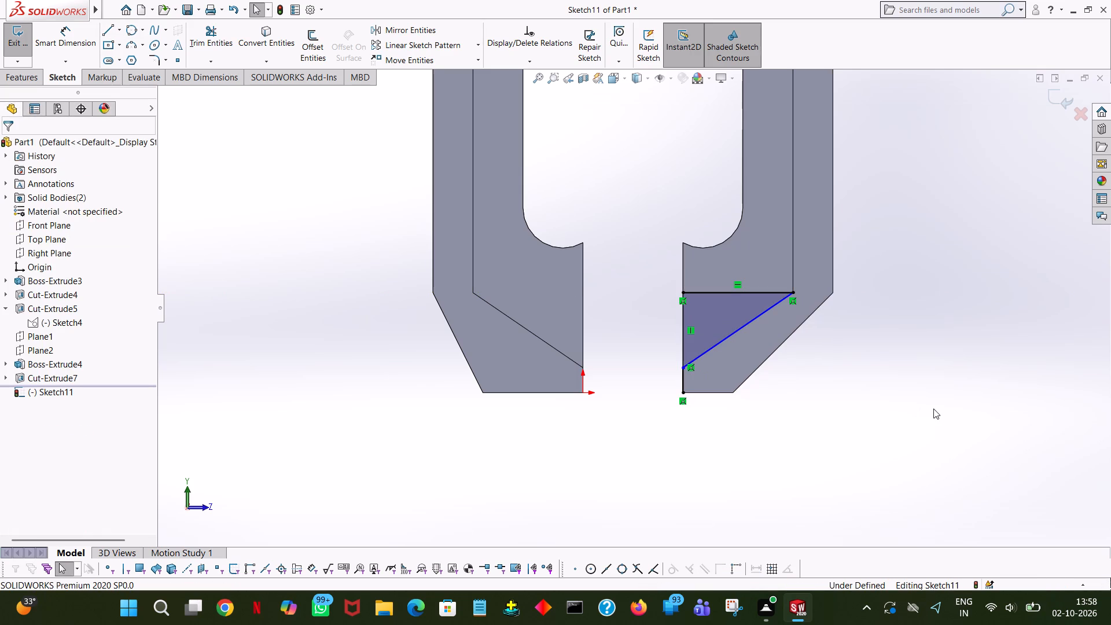
# Trim away the 5 mm vertical line below the triangle, leaving only the closed triangular profile.
pyautogui.click(207, 24)
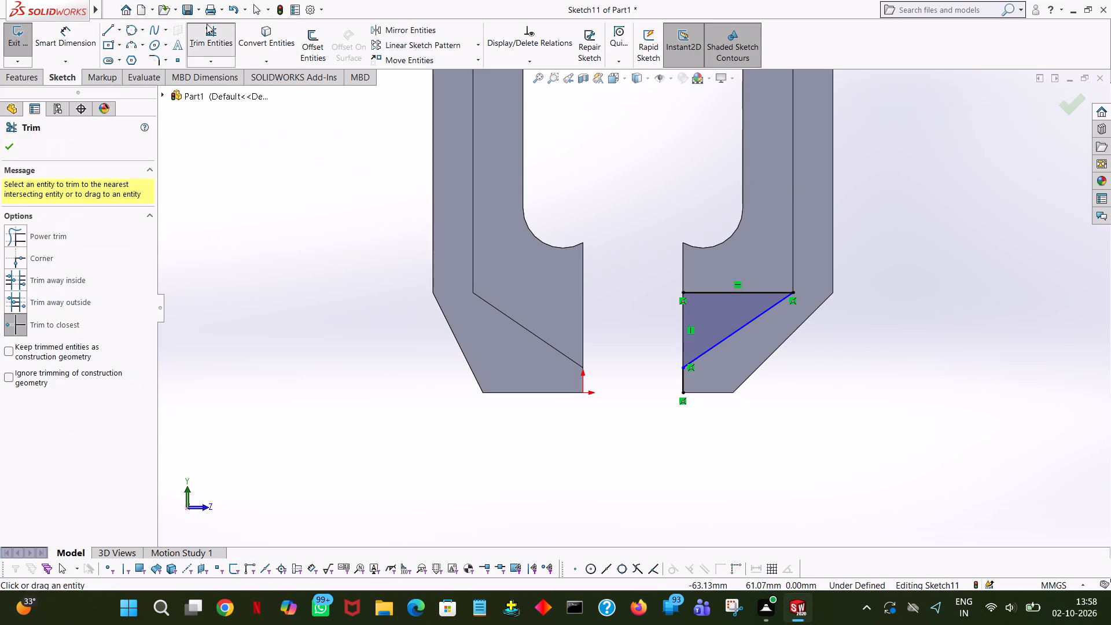
pyautogui.click(683, 381)
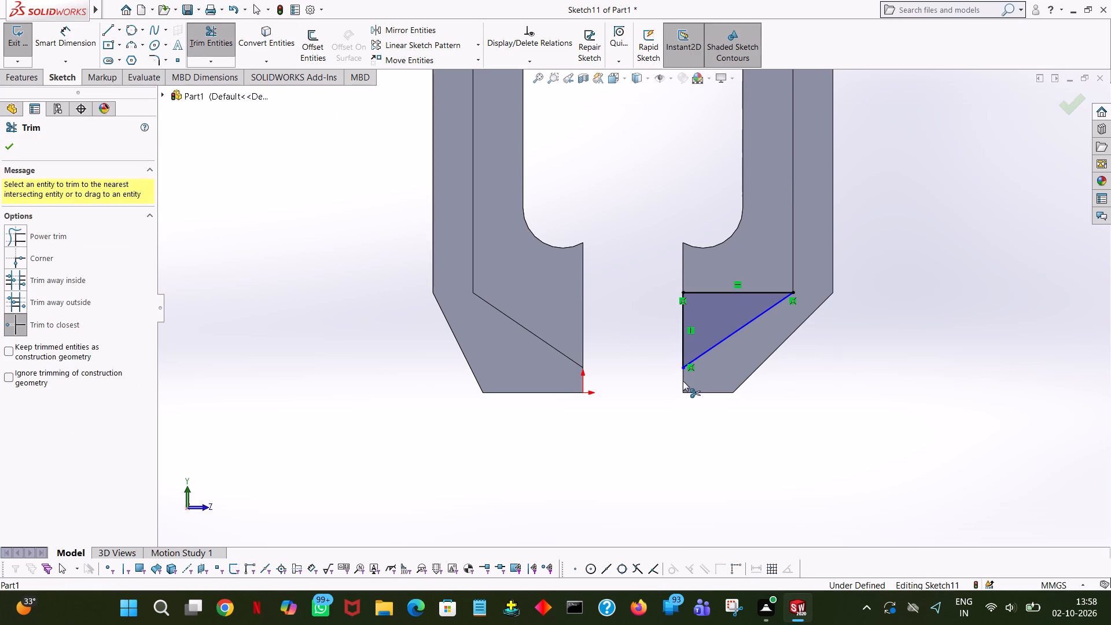
pyautogui.click(14, 150)
# Extrude-cut the triangular profile through the boss with a Blind depth of 70 mm.
pyautogui.click(25, 81)
pyautogui.moveTo(214, 190); pyautogui.dragTo(219, 229, button='middle')
pyautogui.click(215, 39)
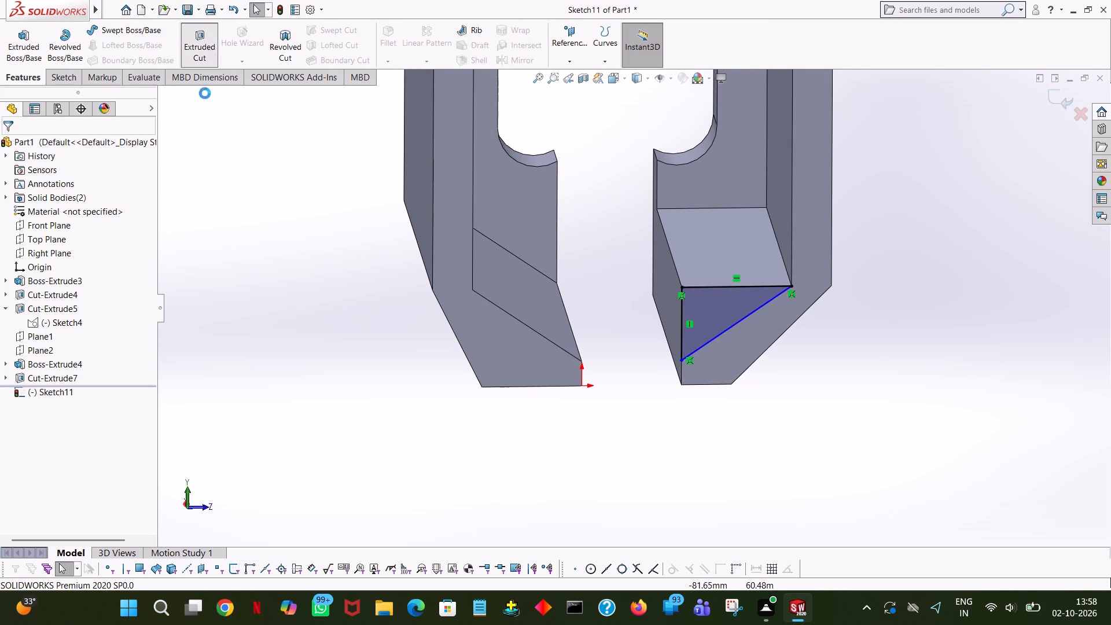
pyautogui.moveTo(158, 263); pyautogui.dragTo(163, 270, button='middle')
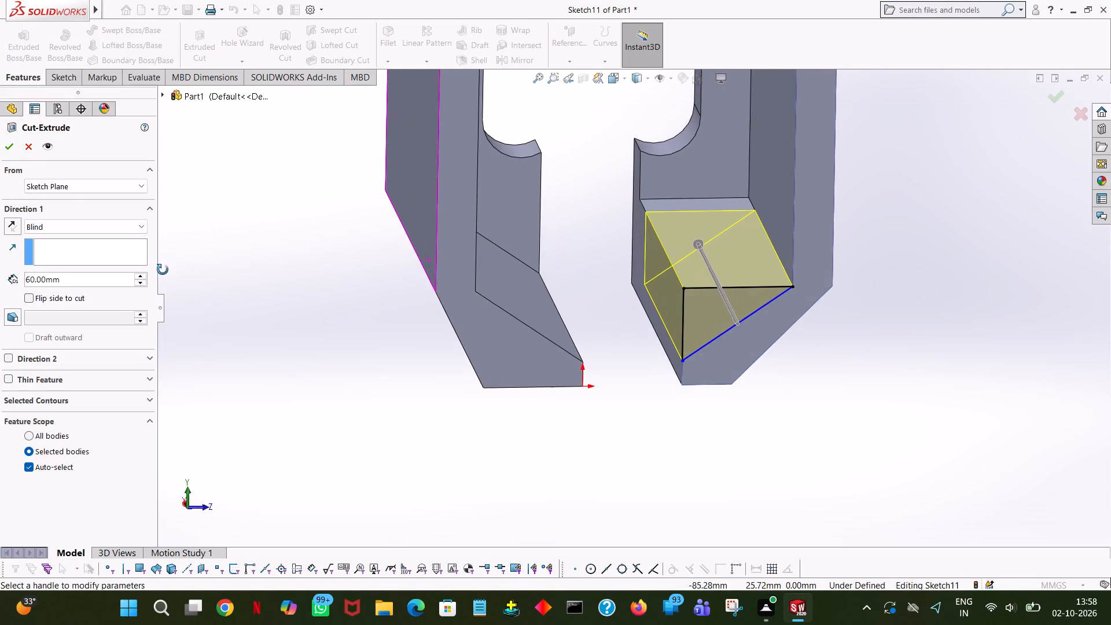
pyautogui.moveTo(163, 270); pyautogui.dragTo(168, 315, button='middle')
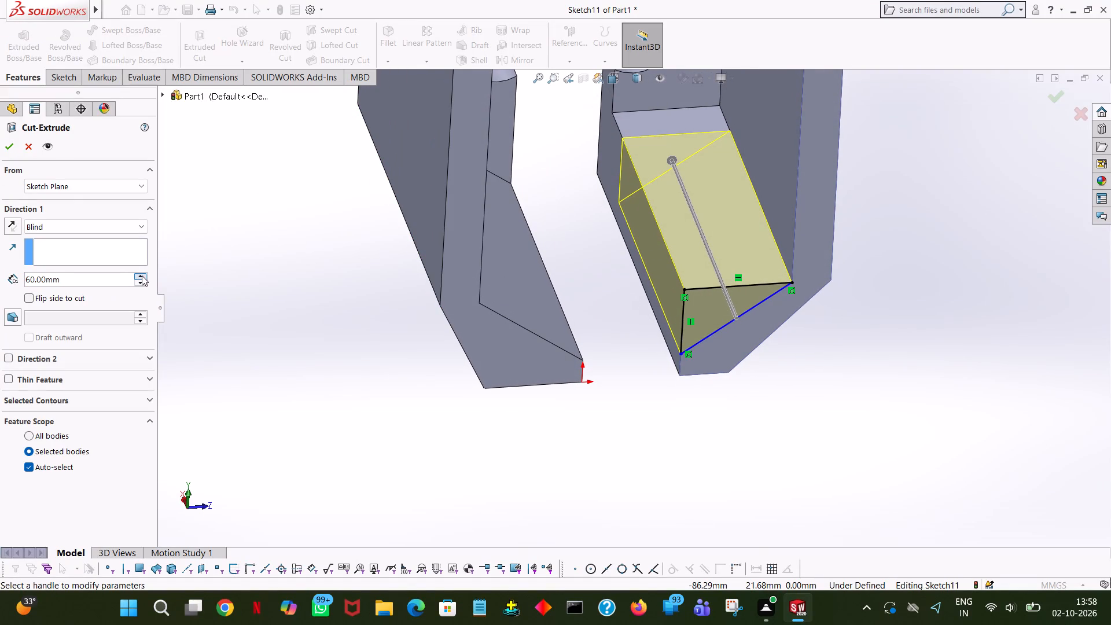
pyautogui.click(142, 275)
pyautogui.click(13, 144)
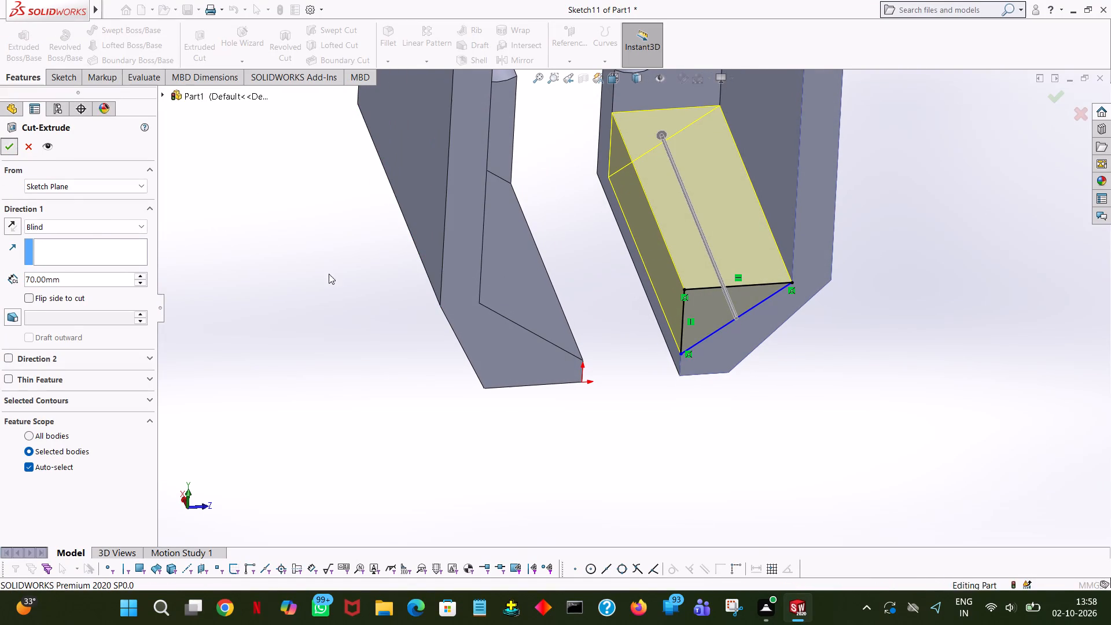
# Examine the lower ends and sloped pocket floors of both bodies from several angles.
pyautogui.click(975, 417)
pyautogui.moveTo(962, 408); pyautogui.dragTo(927, 314, button='middle')
pyautogui.moveTo(928, 284); pyautogui.dragTo(933, 247, button='middle')
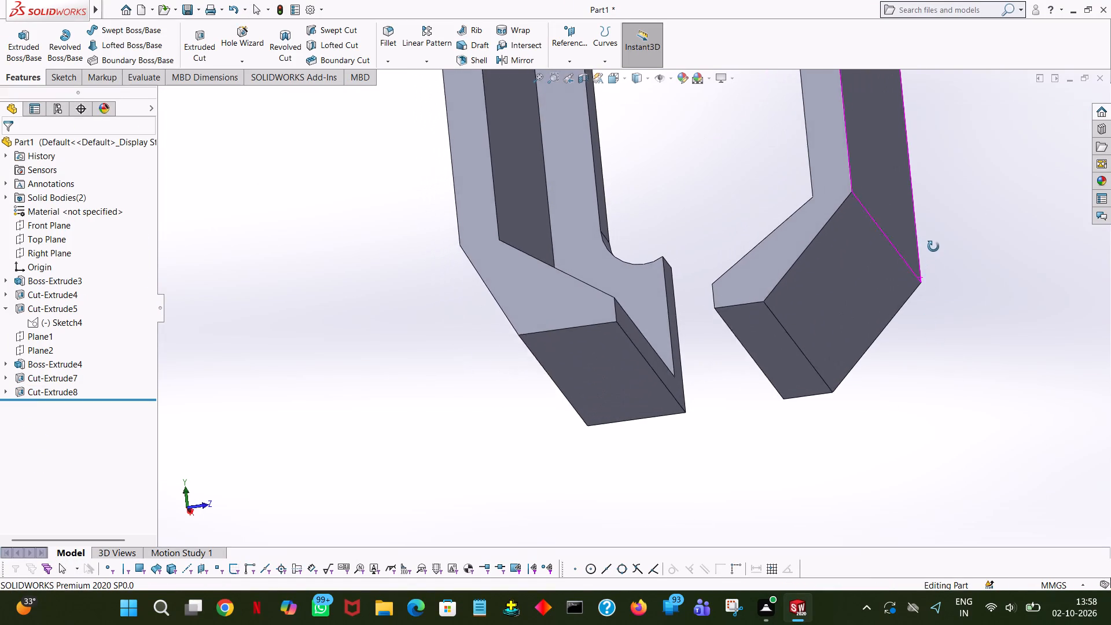
pyautogui.moveTo(933, 247); pyautogui.dragTo(934, 244, button='middle')
pyautogui.moveTo(935, 244); pyautogui.dragTo(907, 347, button='middle')
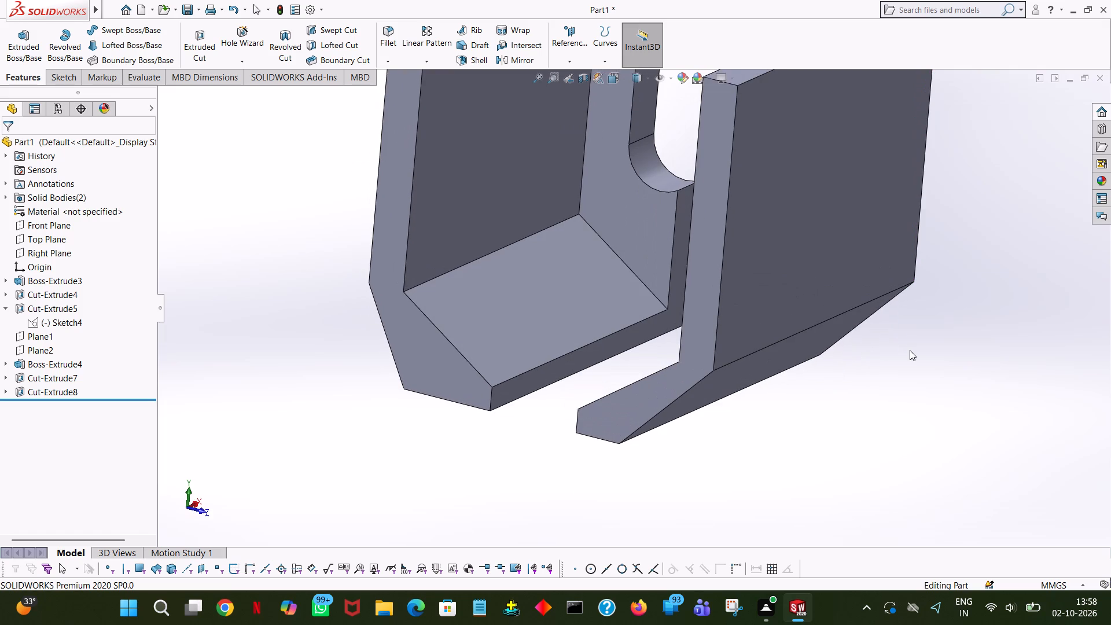
pyautogui.moveTo(911, 350); pyautogui.dragTo(941, 303, button='middle')
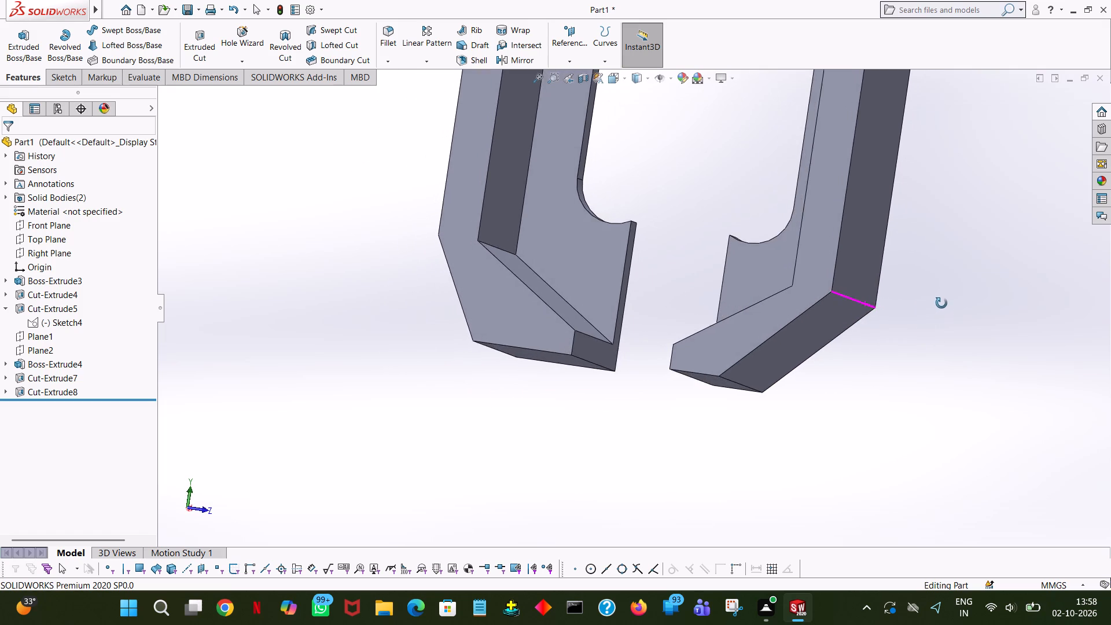
pyautogui.moveTo(941, 303); pyautogui.dragTo(955, 317, button='middle')
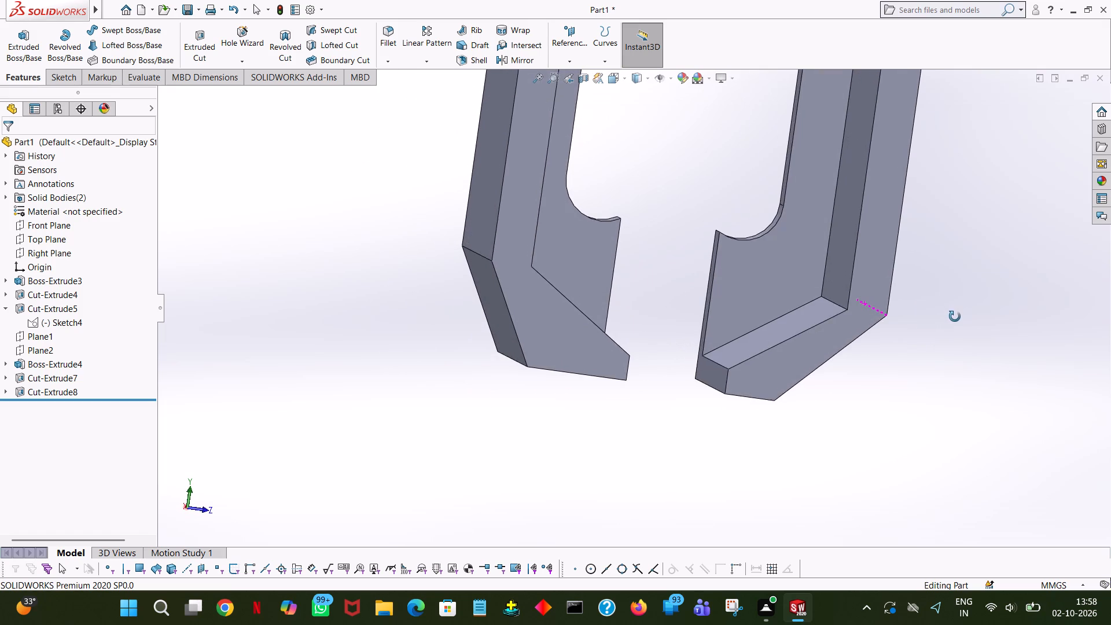
pyautogui.moveTo(955, 317); pyautogui.dragTo(952, 445, button='middle')
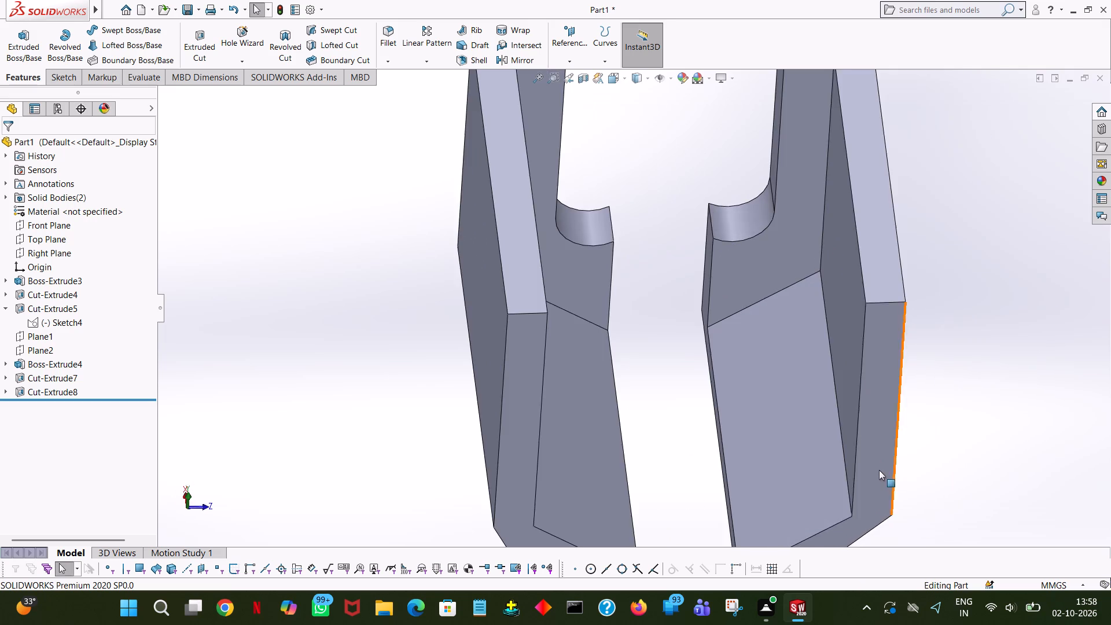
# Examine the notches, pockets and outer walls of both bodies from several angles.
pyautogui.moveTo(878, 470); pyautogui.dragTo(713, 421, button='middle')
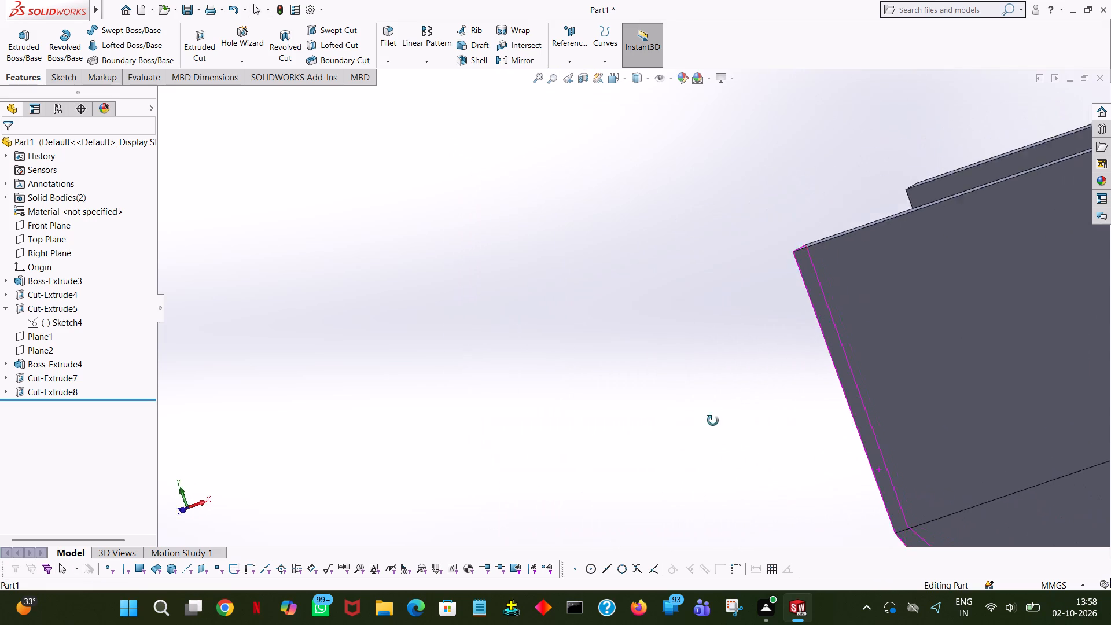
pyautogui.moveTo(713, 421); pyautogui.dragTo(624, 470, button='middle')
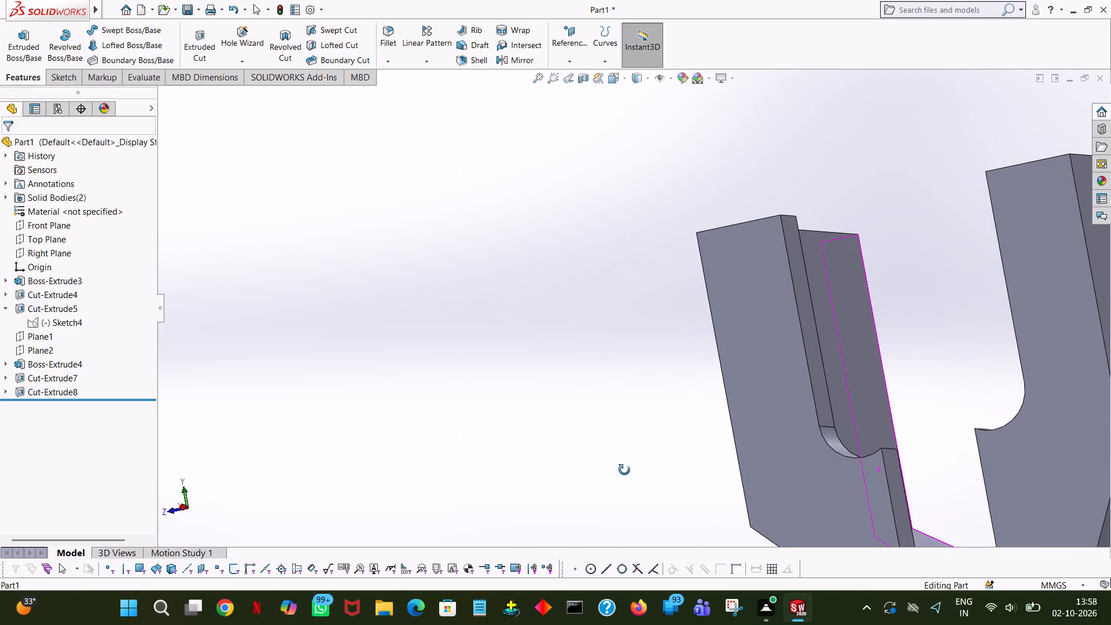
pyautogui.moveTo(624, 470); pyautogui.dragTo(624, 470, button='middle')
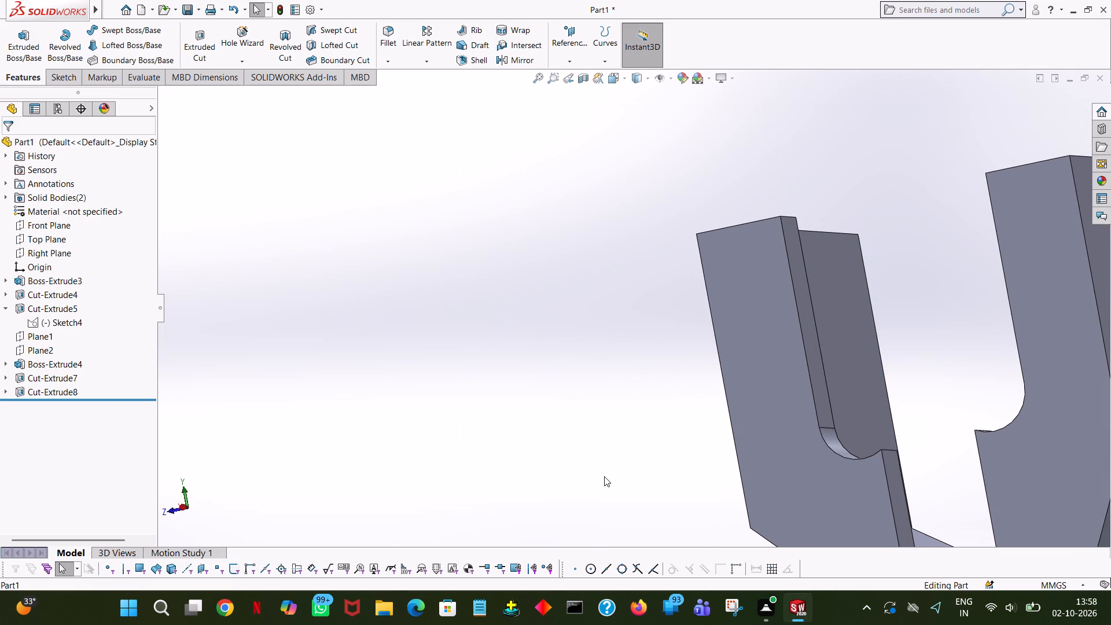
pyautogui.keyDown('ctrl'); pyautogui.scroll(-3, 604, 476); pyautogui.keyUp('ctrl')
pyautogui.keyDown('ctrl'); pyautogui.scroll(9, 604, 476); pyautogui.keyUp('ctrl')
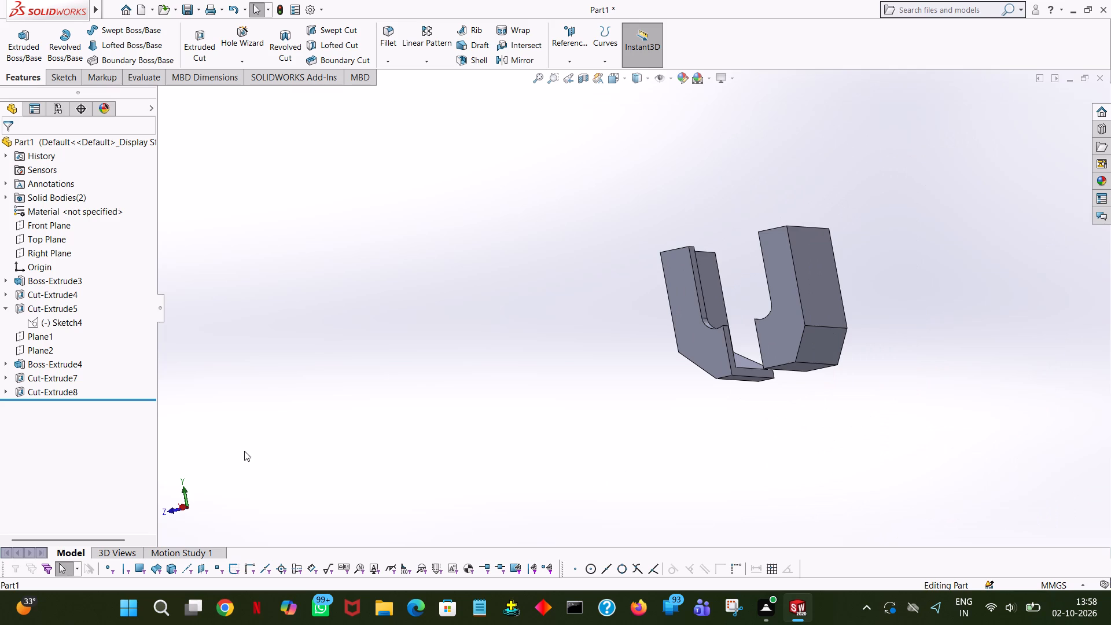
pyautogui.moveTo(924, 424); pyautogui.dragTo(957, 432, button='middle')
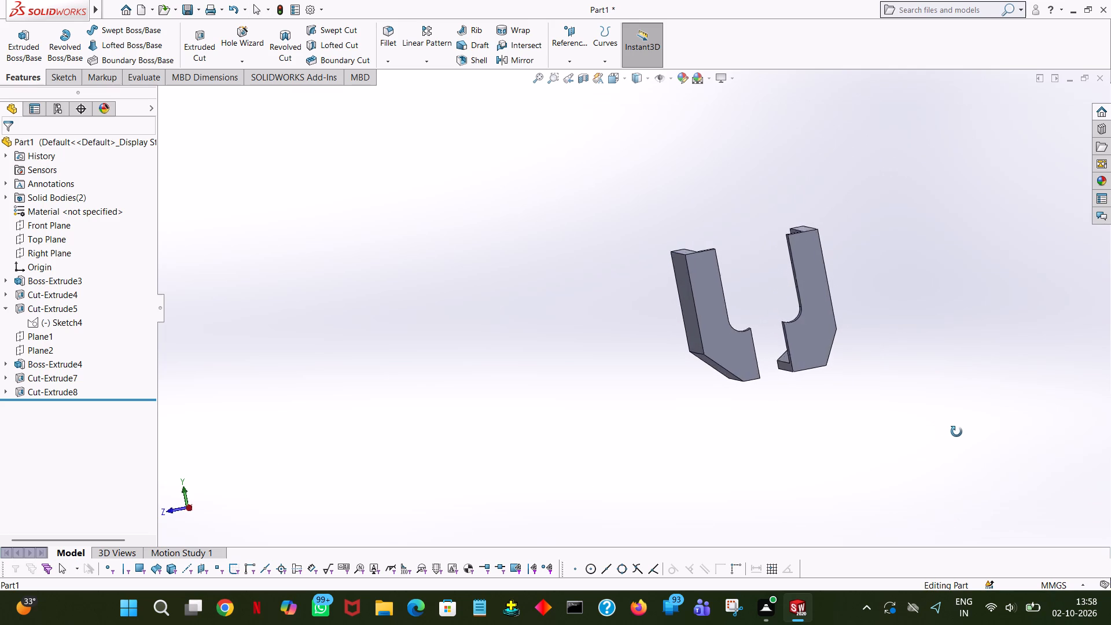
pyautogui.moveTo(957, 432); pyautogui.dragTo(943, 421, button='middle')
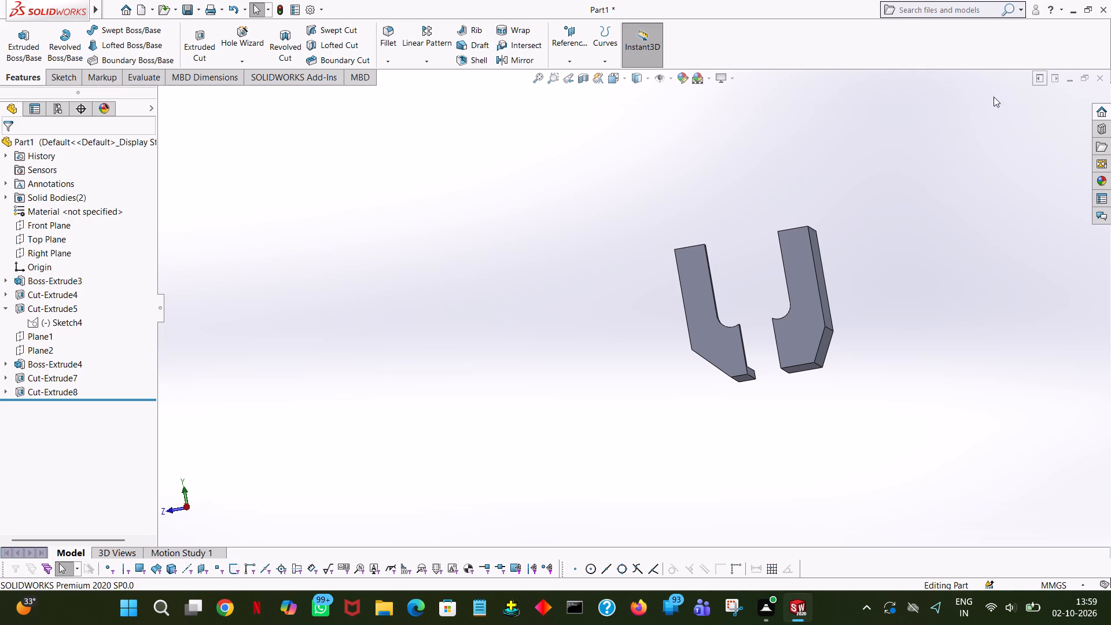
pyautogui.moveTo(835, 146); pyautogui.dragTo(856, 391, button='middle')
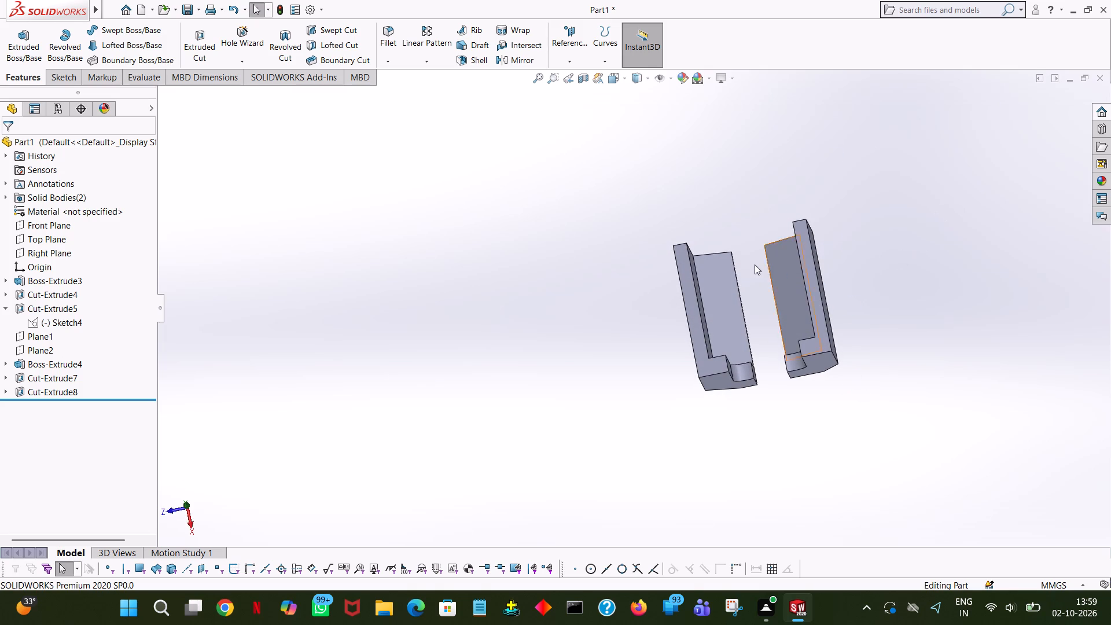
pyautogui.moveTo(751, 272); pyautogui.dragTo(694, 271, button='middle')
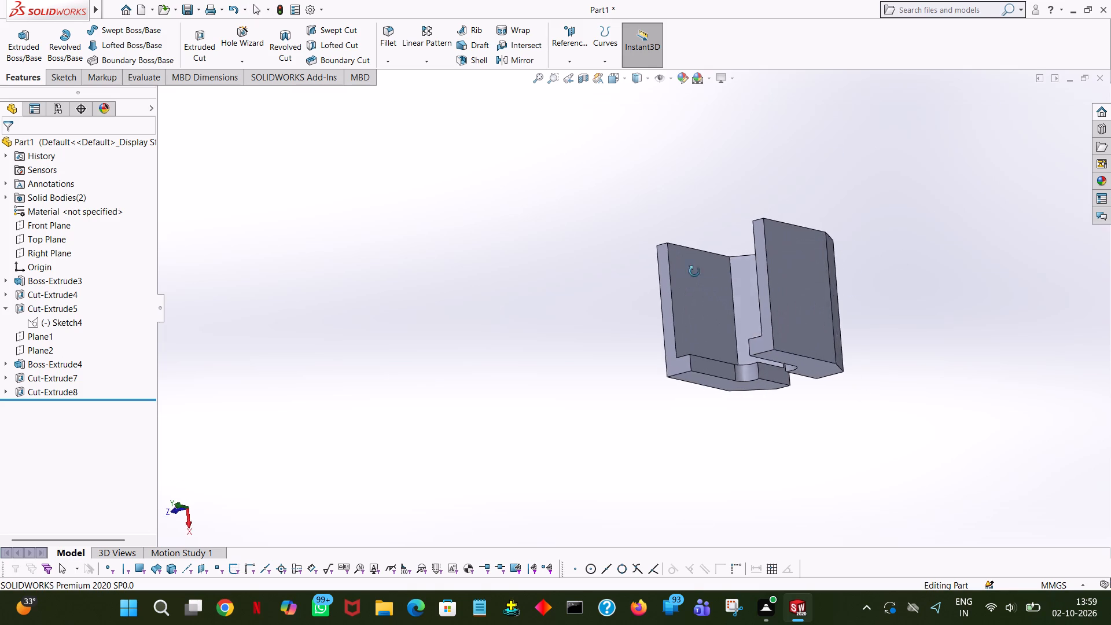
pyautogui.moveTo(694, 271); pyautogui.dragTo(690, 273, button='middle')
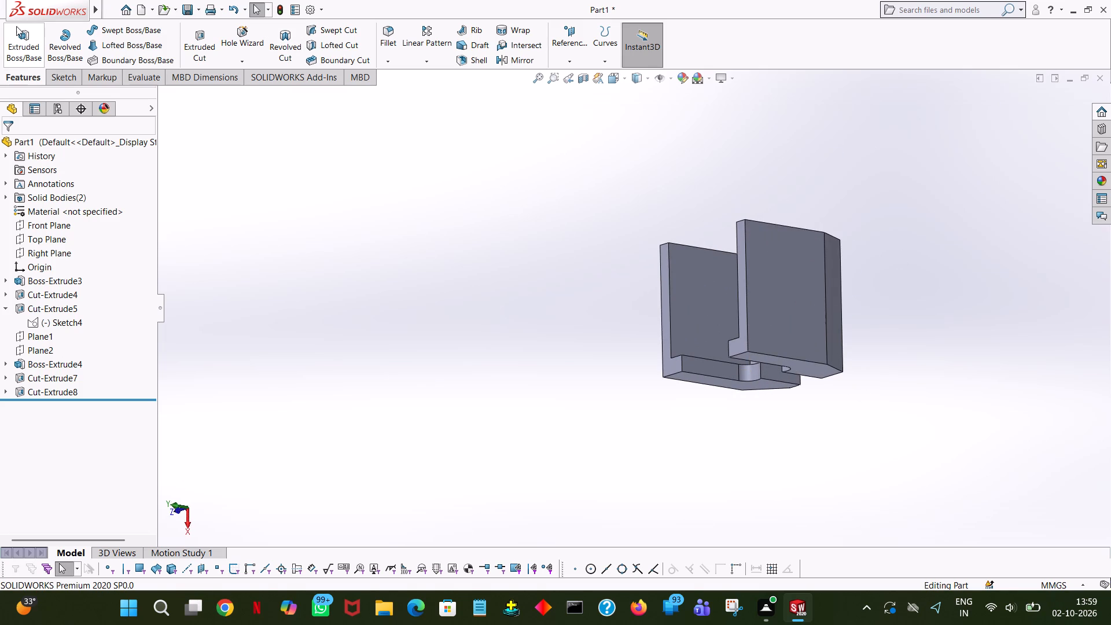
# Start an Extruded Boss/Base sketch on the large flat inner wall of the rear body's pocket.
pyautogui.click(21, 49)
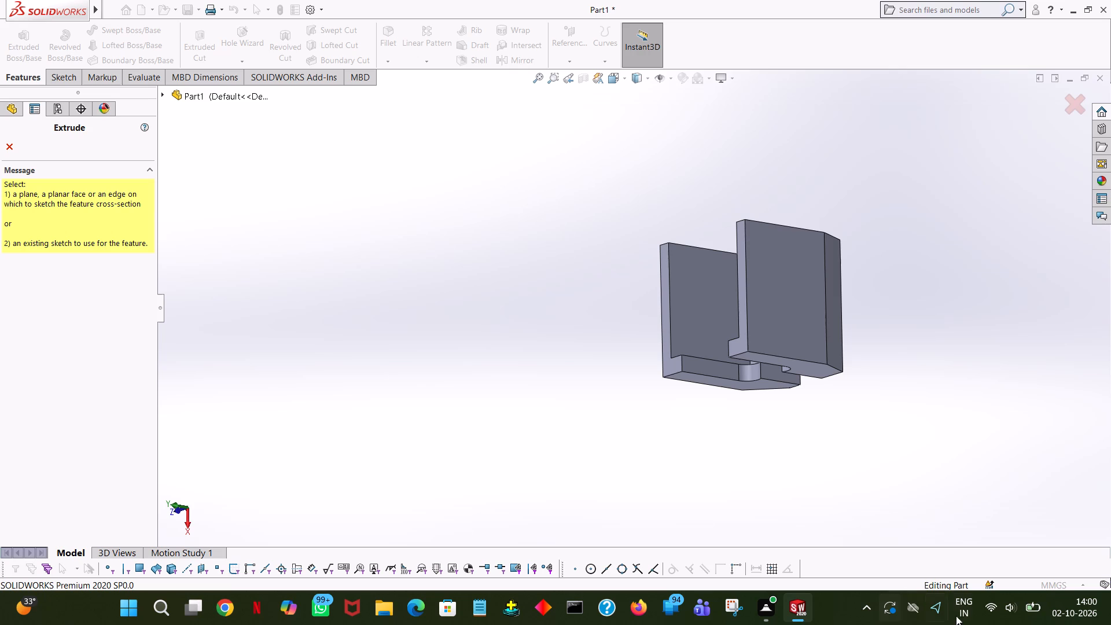
pyautogui.moveTo(874, 282); pyautogui.dragTo(936, 505, button='middle')
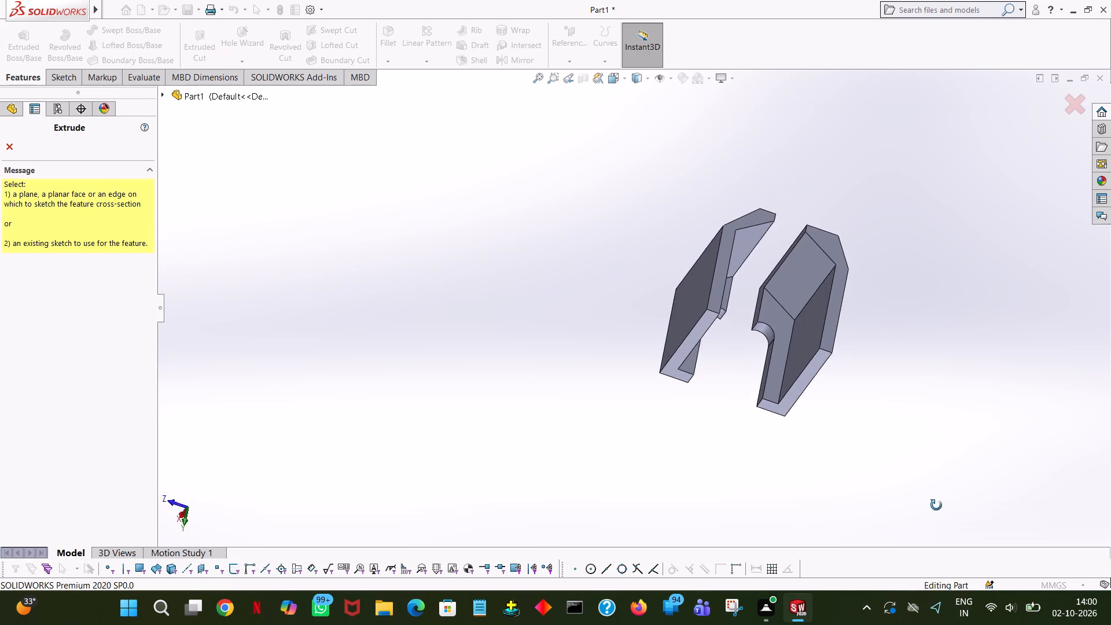
pyautogui.moveTo(936, 505); pyautogui.dragTo(959, 428, button='middle')
pyautogui.moveTo(962, 423); pyautogui.dragTo(835, 351, button='middle')
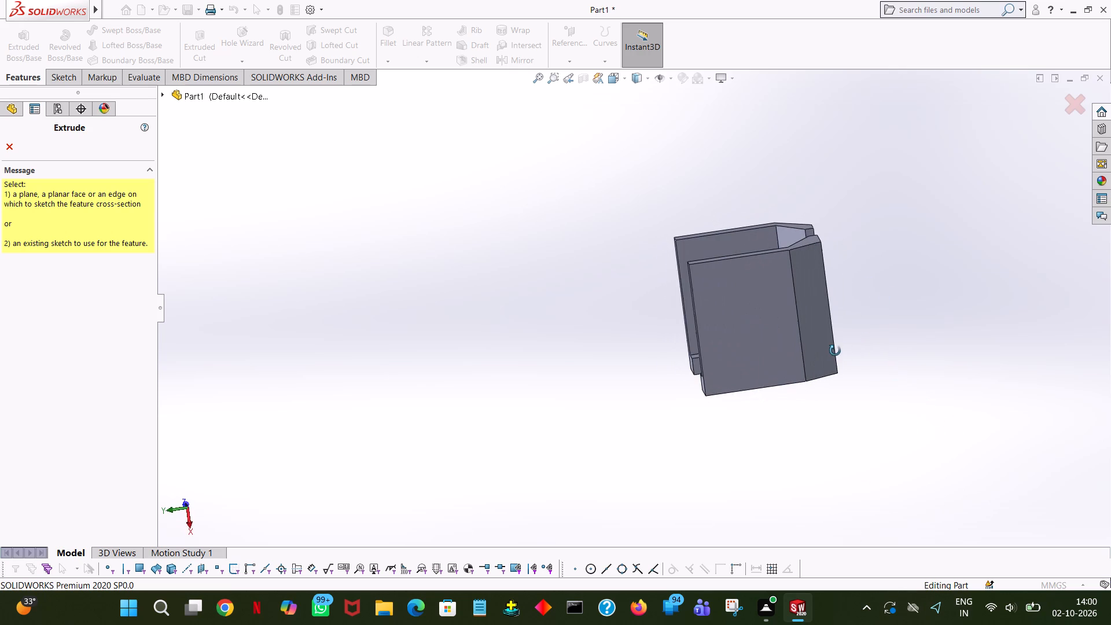
pyautogui.moveTo(835, 351); pyautogui.dragTo(889, 423, button='middle')
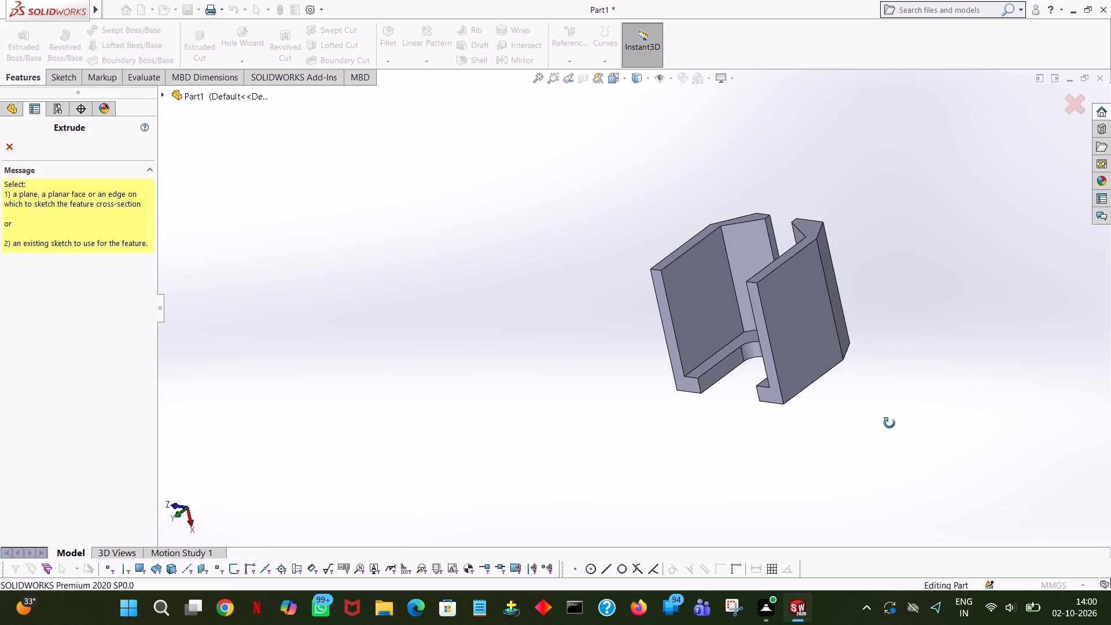
pyautogui.moveTo(889, 423); pyautogui.dragTo(918, 385, button='middle')
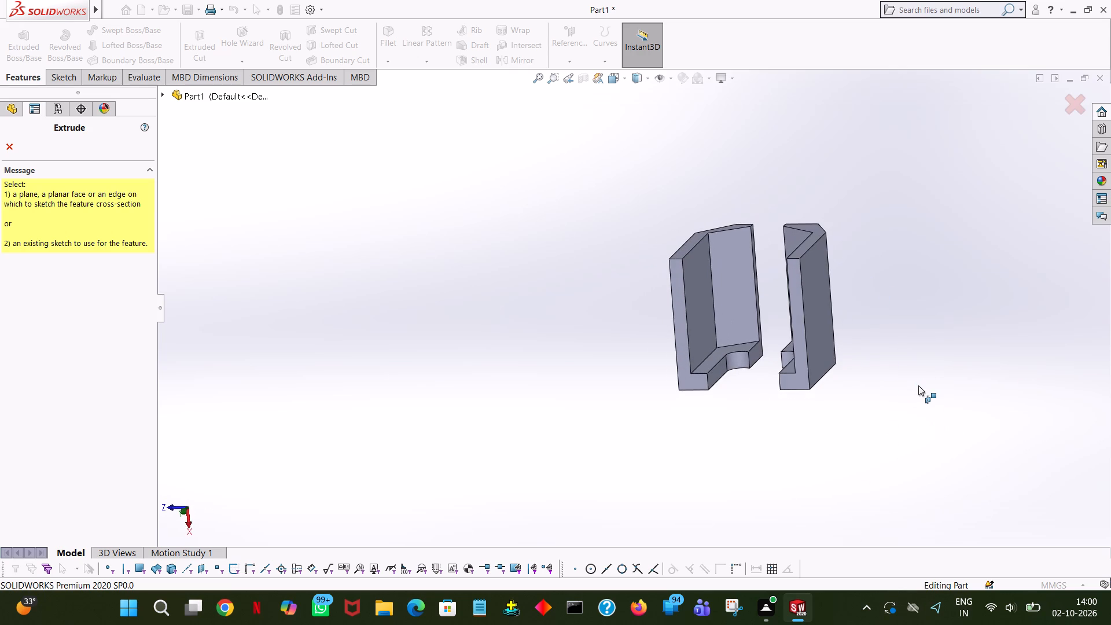
pyautogui.hotkey('ctrl', '7')
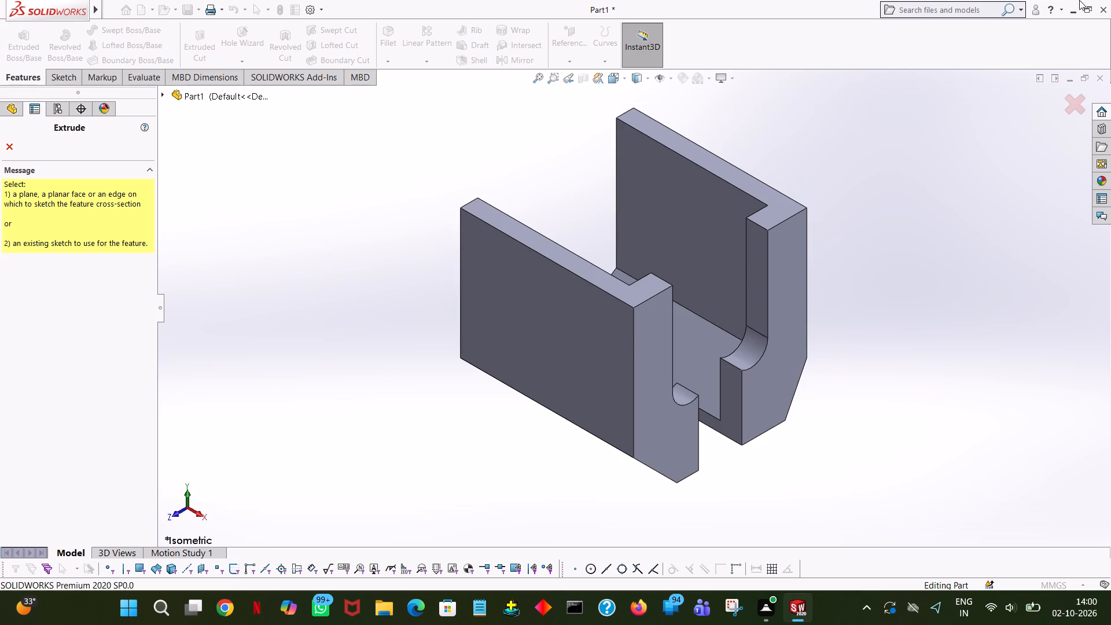
pyautogui.click(986, 242)
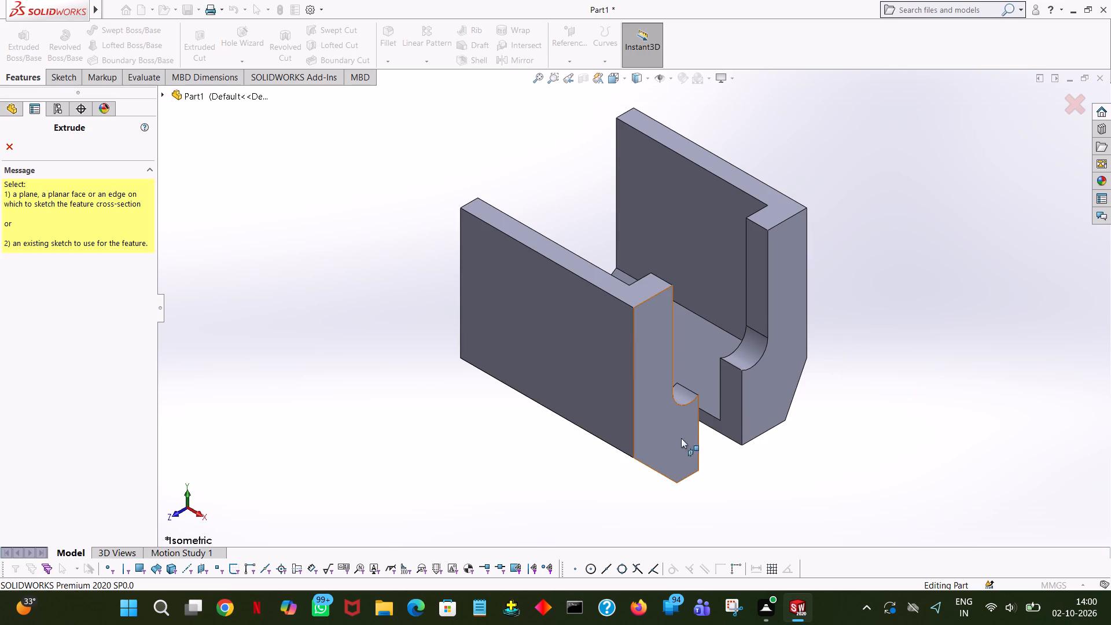
pyautogui.moveTo(826, 419); pyautogui.dragTo(926, 432, button='middle')
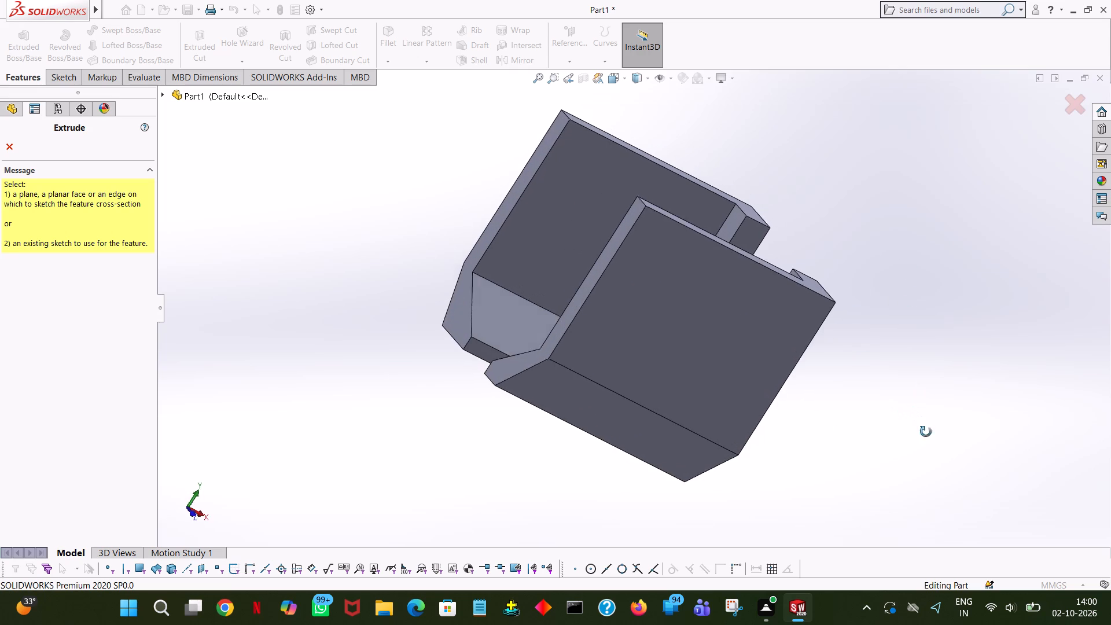
pyautogui.moveTo(926, 432); pyautogui.dragTo(933, 453, button='middle')
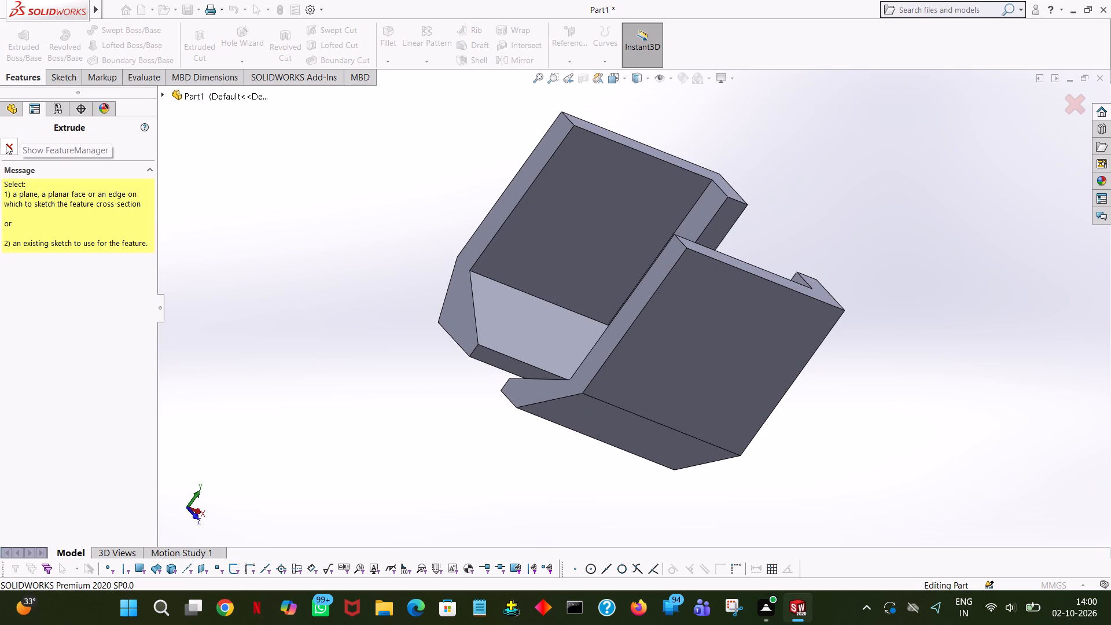
pyautogui.click(566, 195)
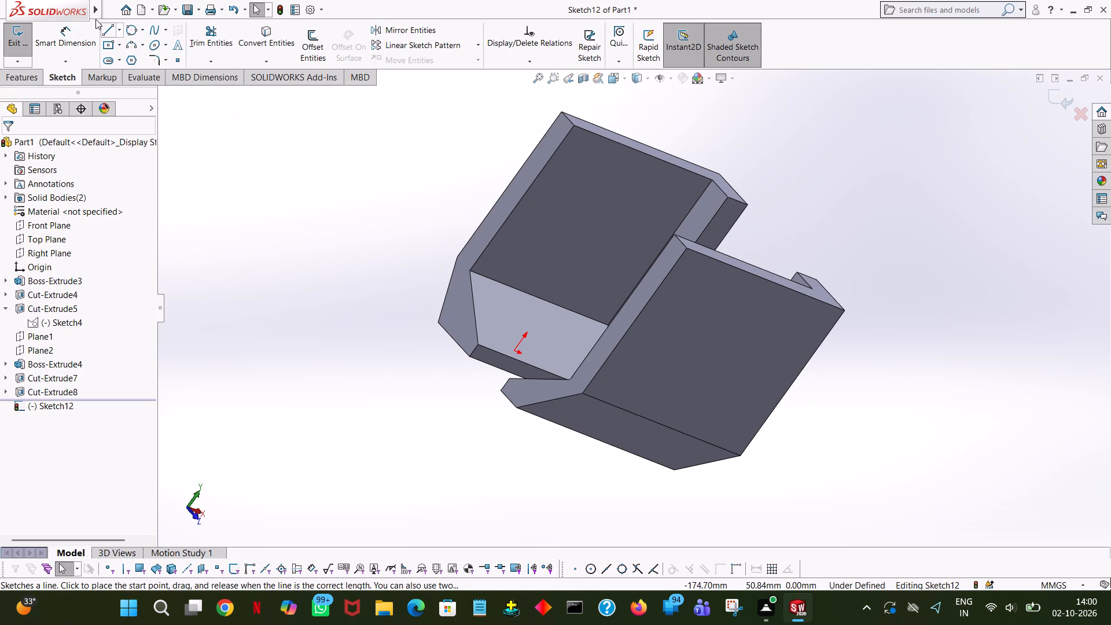
# In Front view, sketch a 20 mm line along the top edge from its left corner, and a 20 mm vertical line down from its end.
pyautogui.click(113, 28)
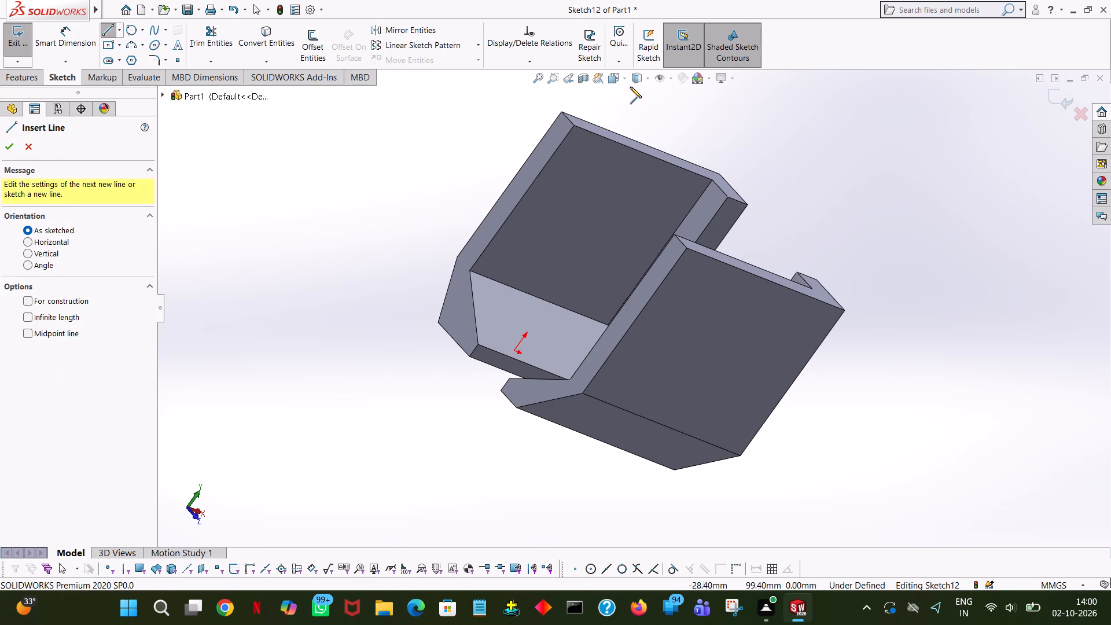
pyautogui.click(626, 77)
pyautogui.click(679, 140)
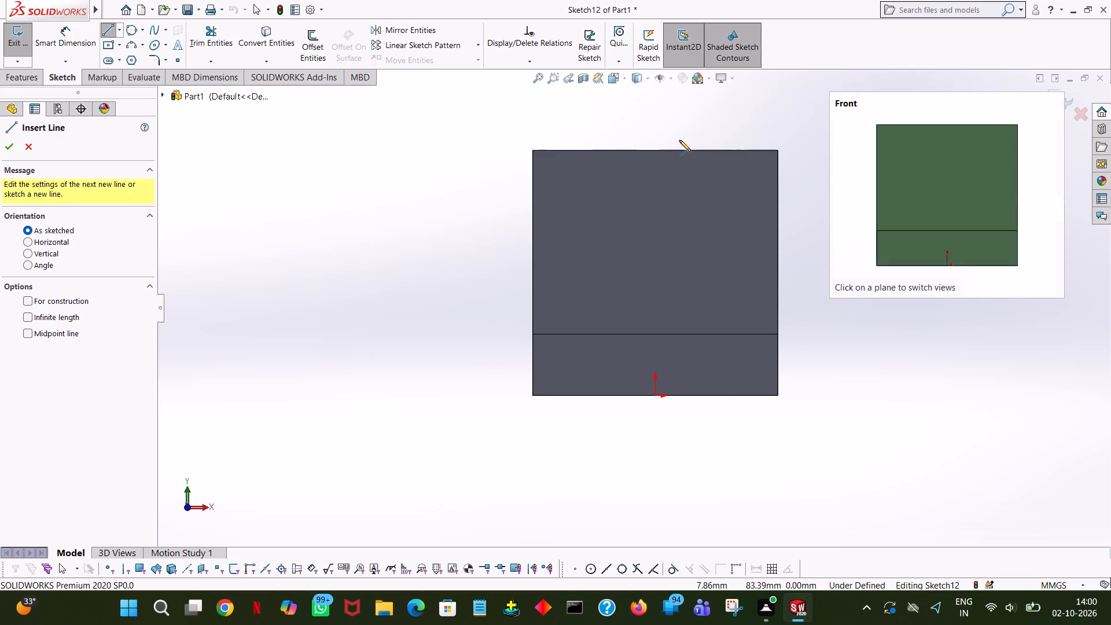
pyautogui.middleClick(679, 273)
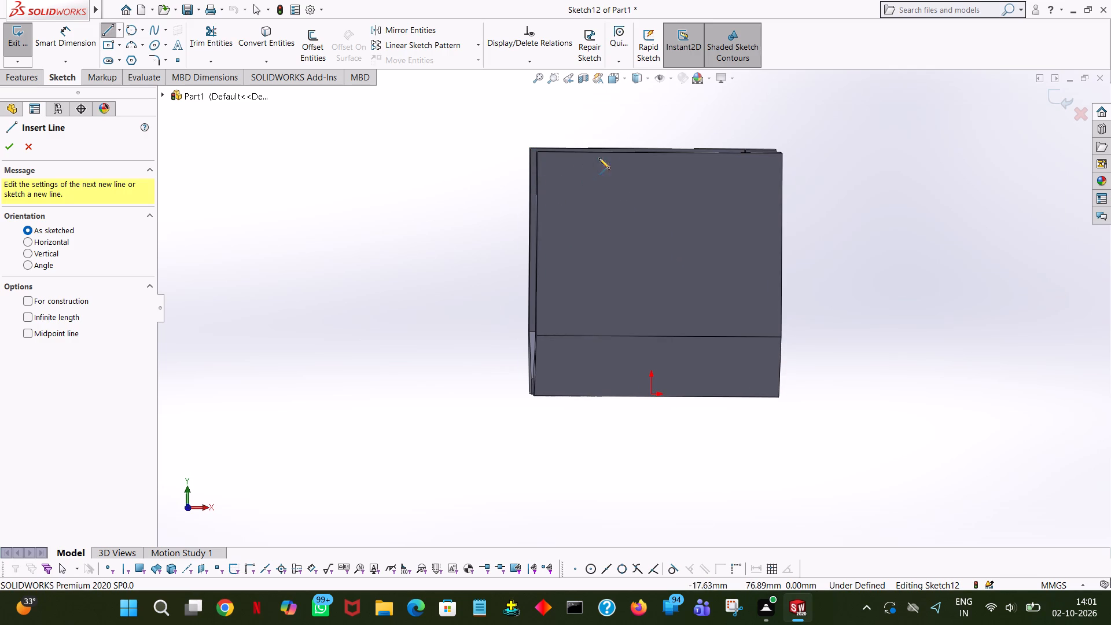
pyautogui.press('space')
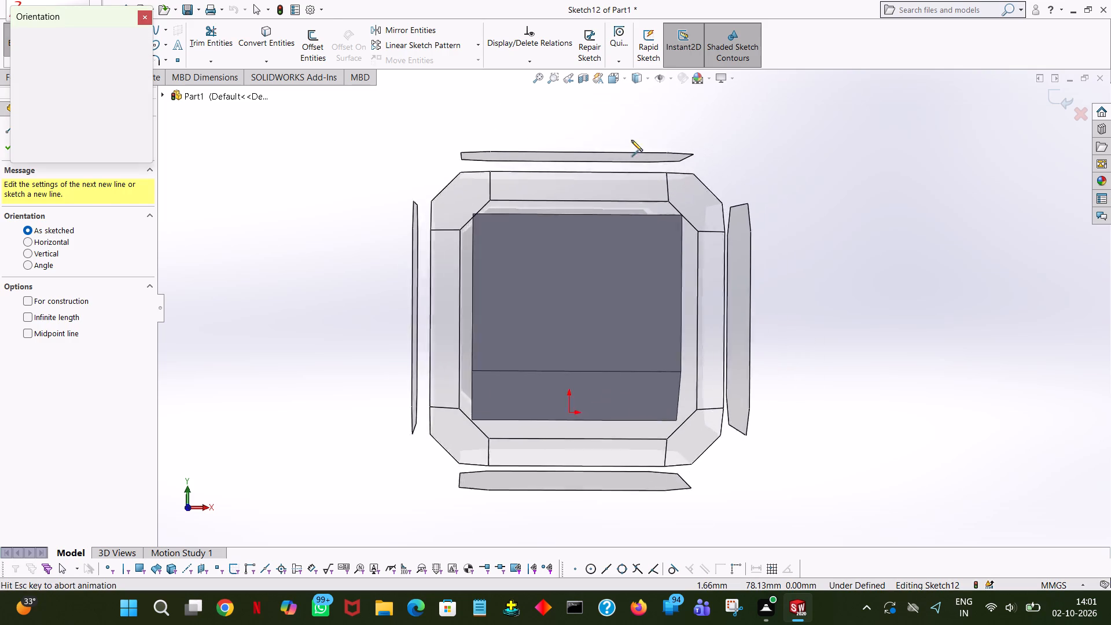
pyautogui.click(141, 91)
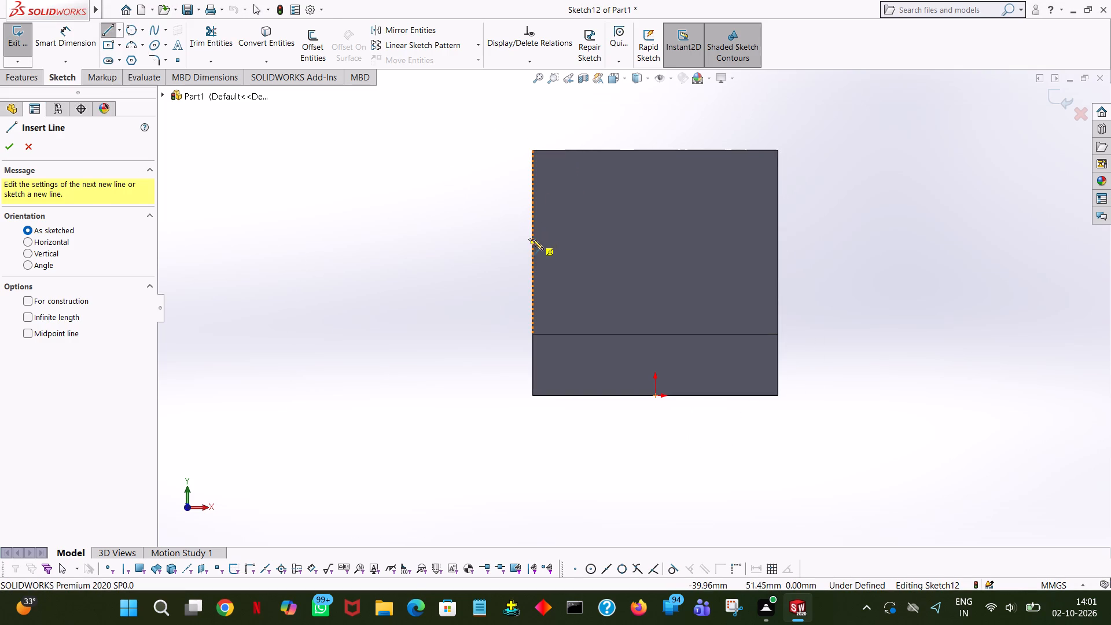
pyautogui.click(534, 152)
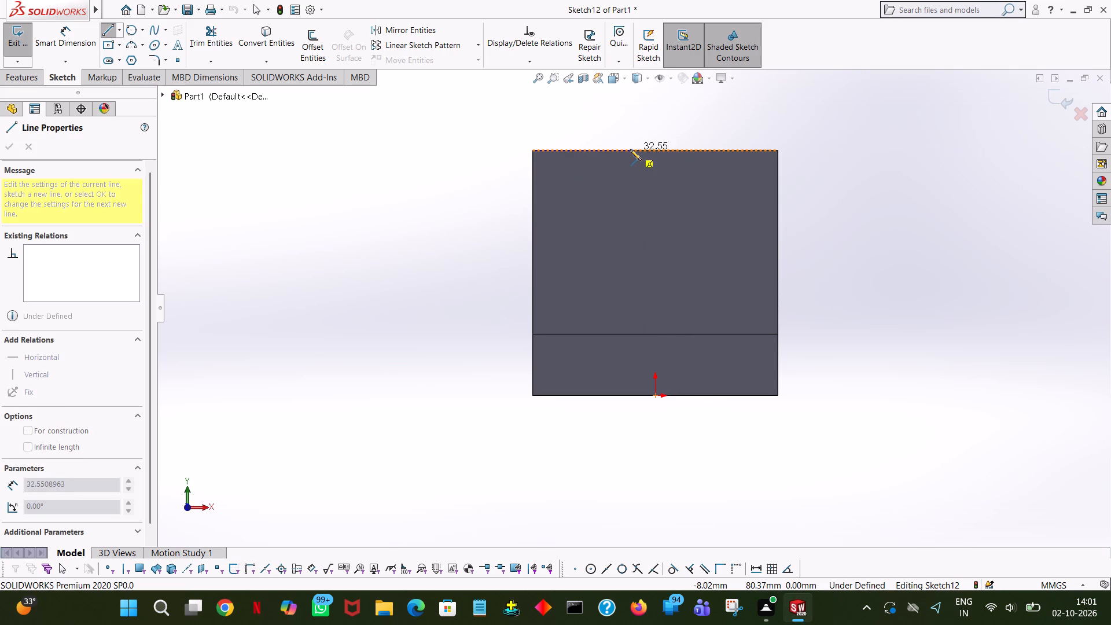
pyautogui.click(630, 149)
pyautogui.write('20')
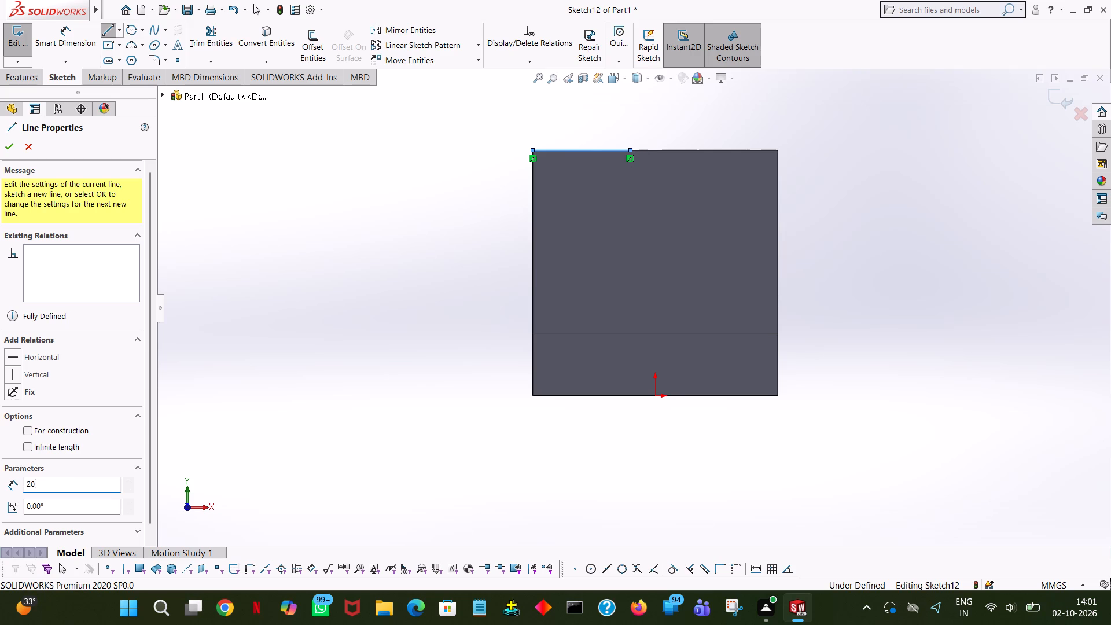
pyautogui.press('Return')
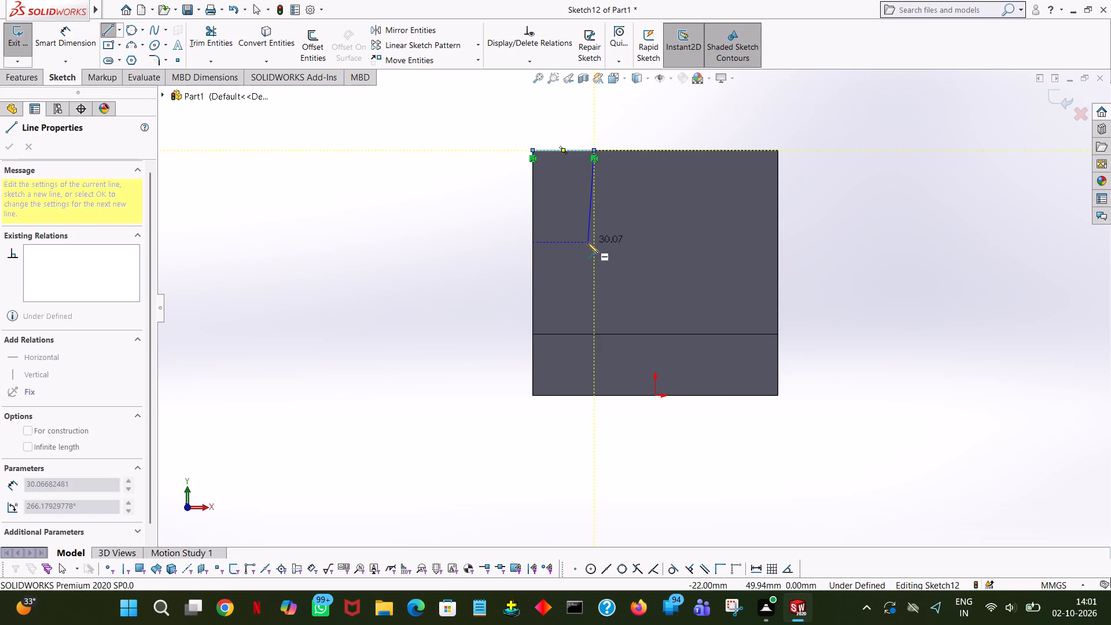
pyautogui.click(593, 244)
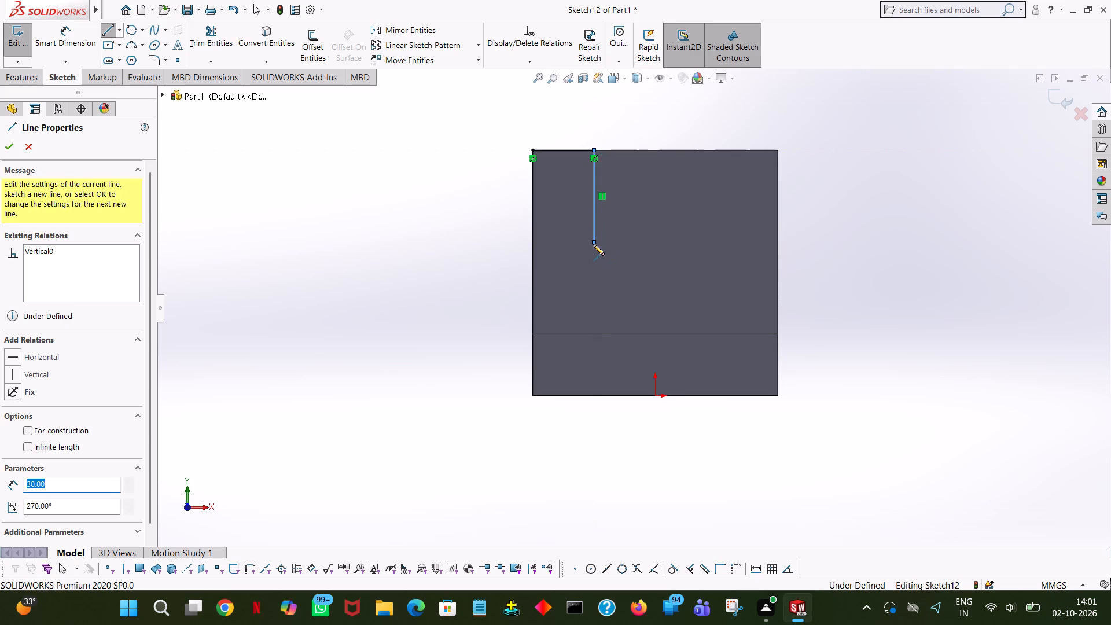
pyautogui.write('20')
pyautogui.press('Return')
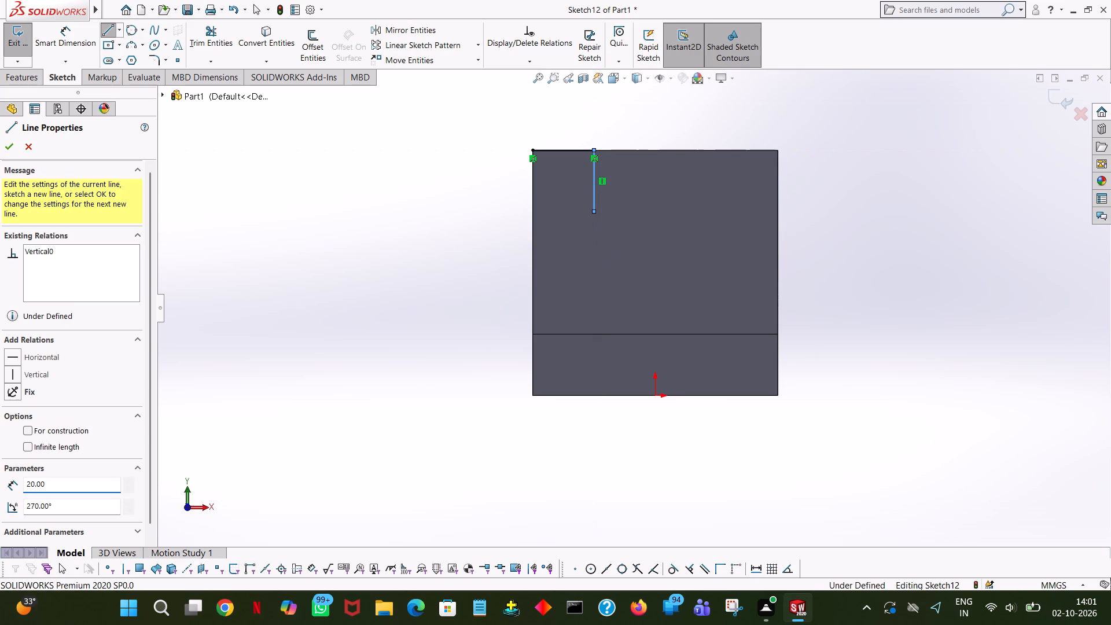
pyautogui.rightClick(593, 244)
pyautogui.click(647, 253)
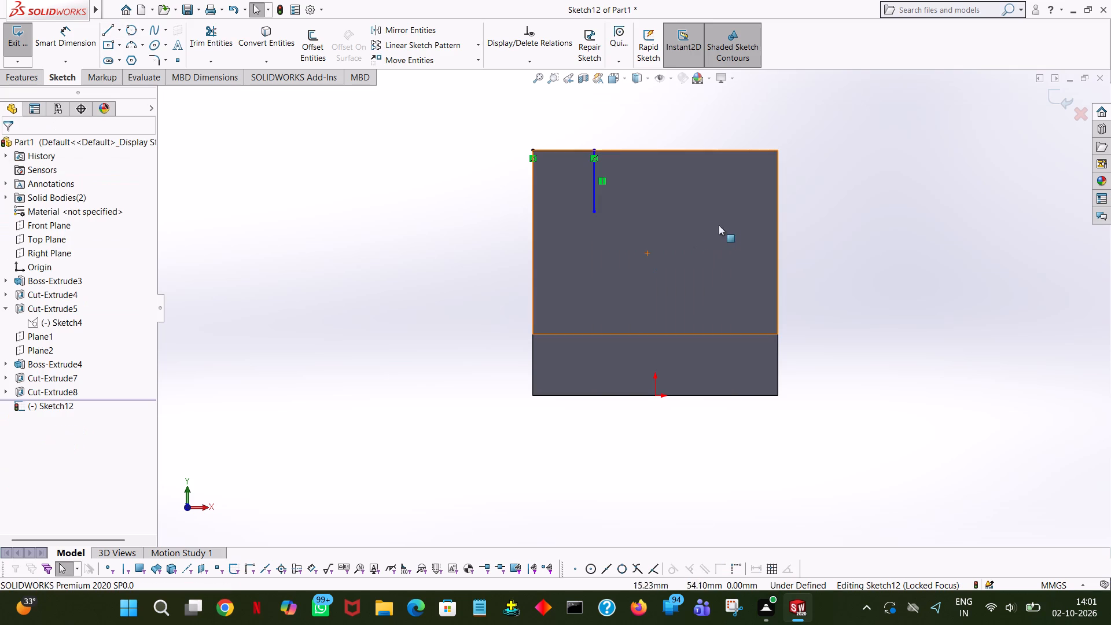
# Sketch a 20 mm radius circle centred on the vertical line's lower end and tangent to the wall's top edge.
pyautogui.click(143, 32)
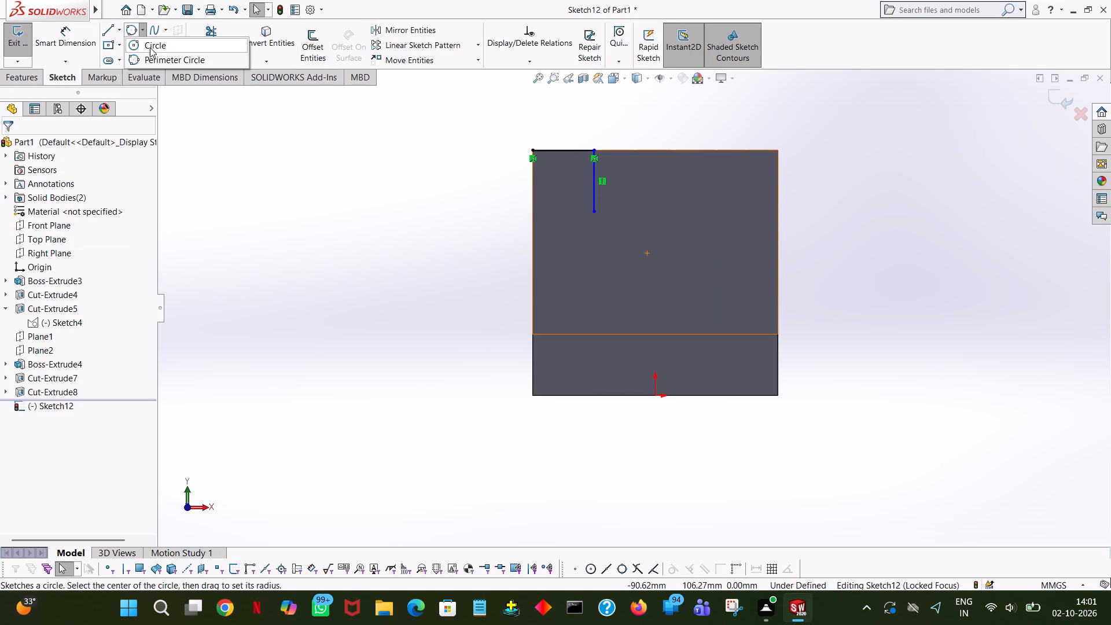
pyautogui.click(152, 49)
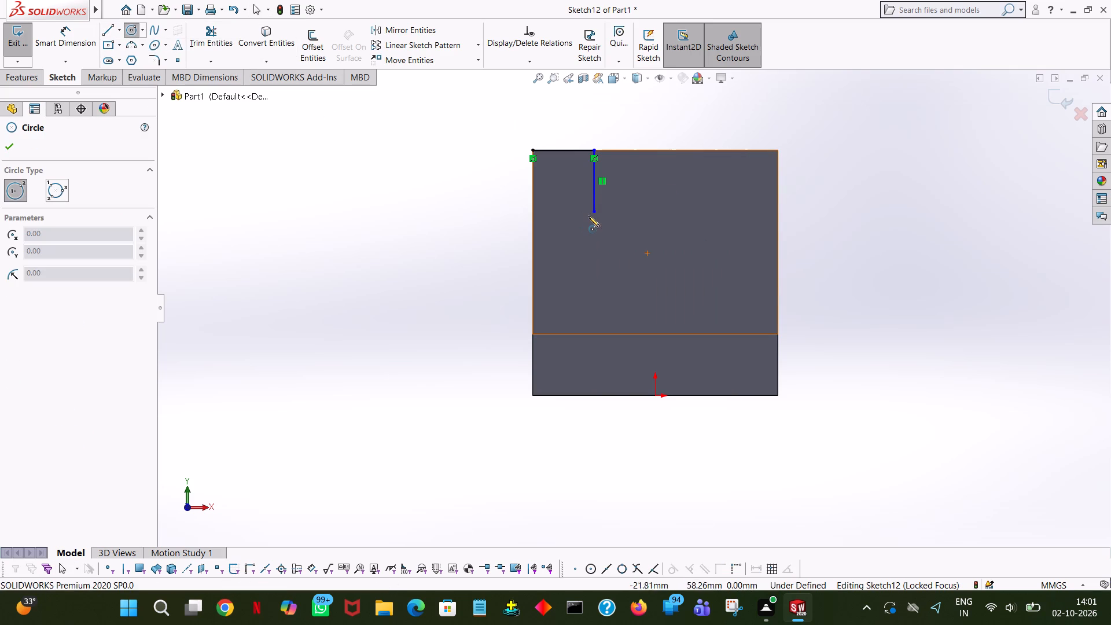
pyautogui.click(593, 212)
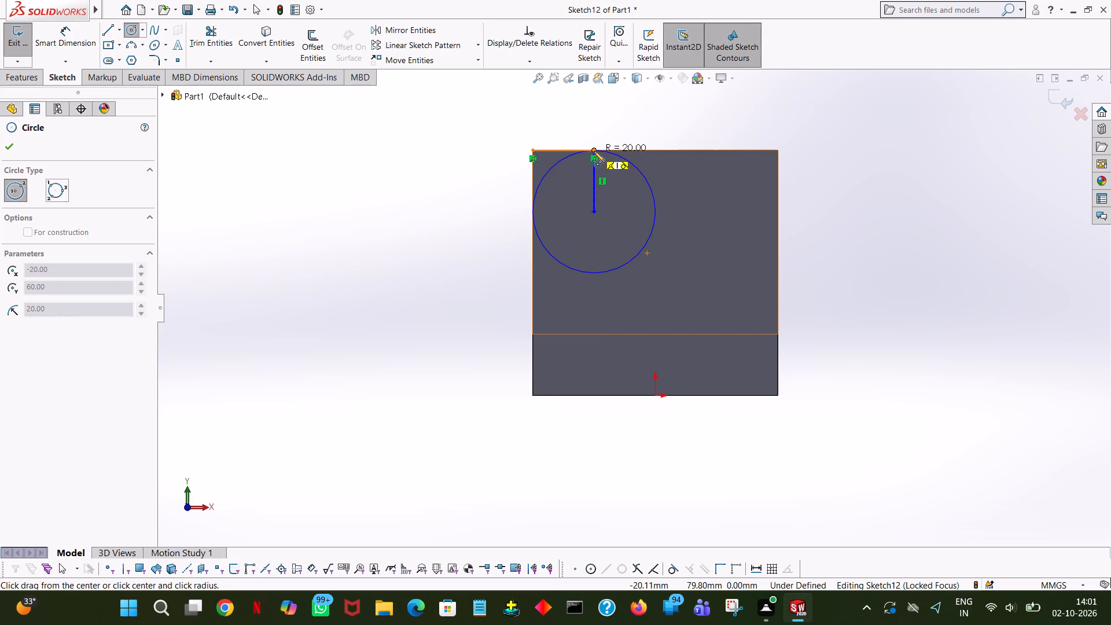
pyautogui.click(594, 151)
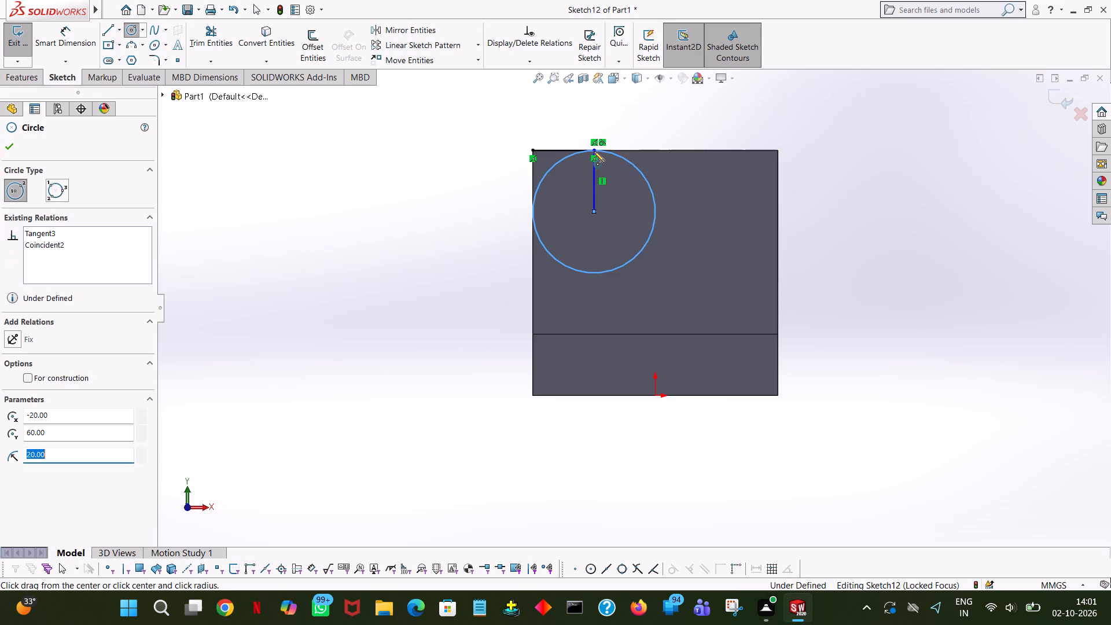
pyautogui.rightClick(594, 151)
pyautogui.click(636, 163)
# Trim away the vertical construction-guide line inside the circle, leaving the 20 mm radius circle.
pyautogui.click(206, 39)
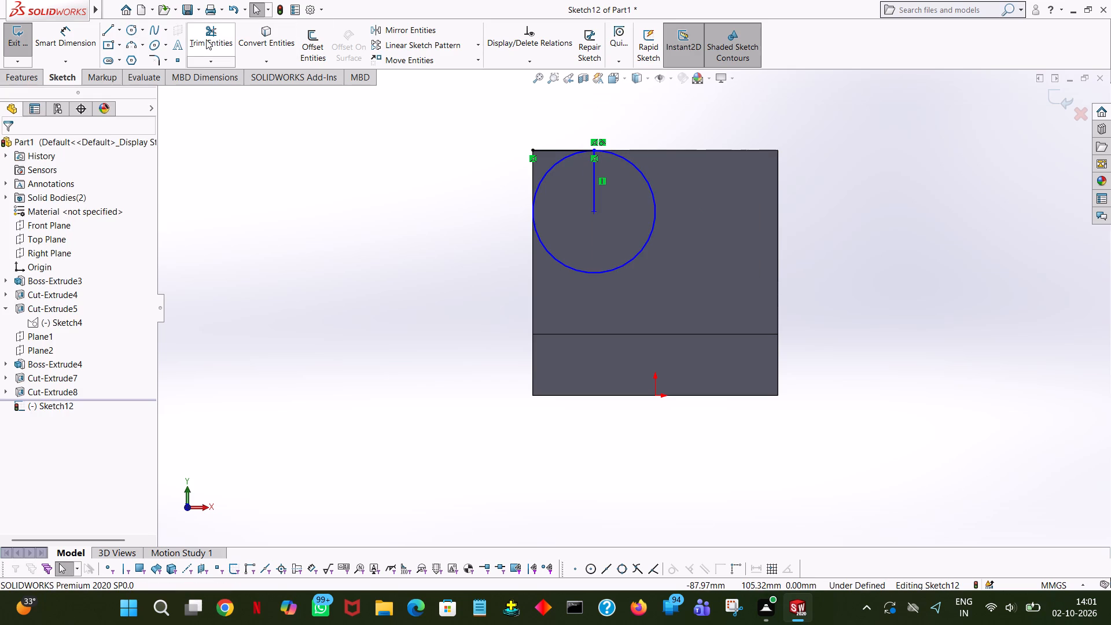
pyautogui.click(597, 187)
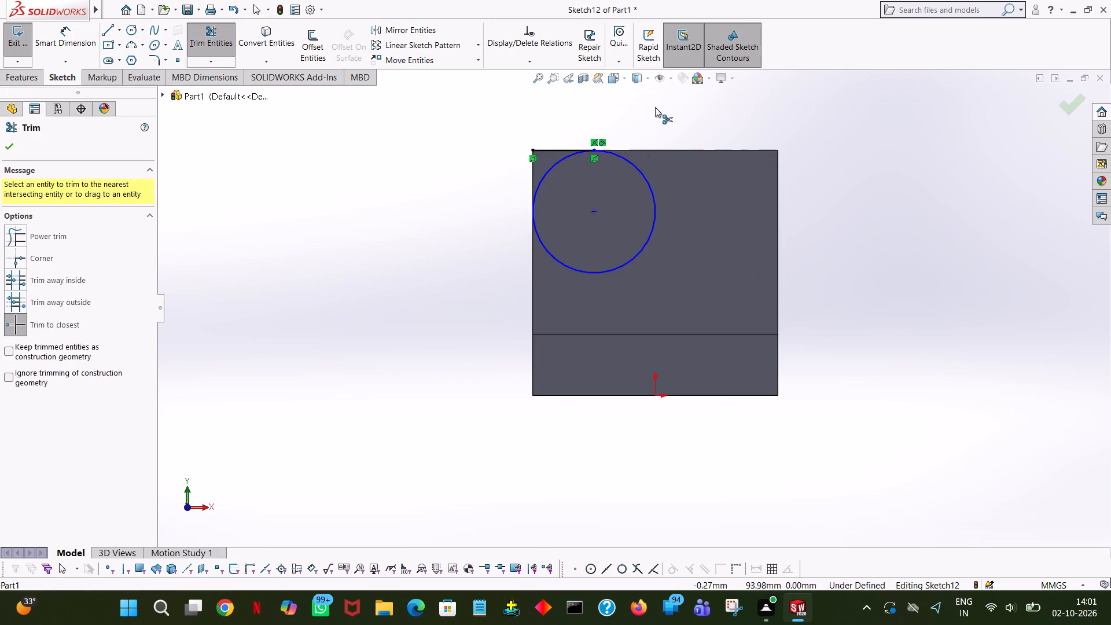
pyautogui.moveTo(677, 122); pyautogui.dragTo(763, 146, button='middle')
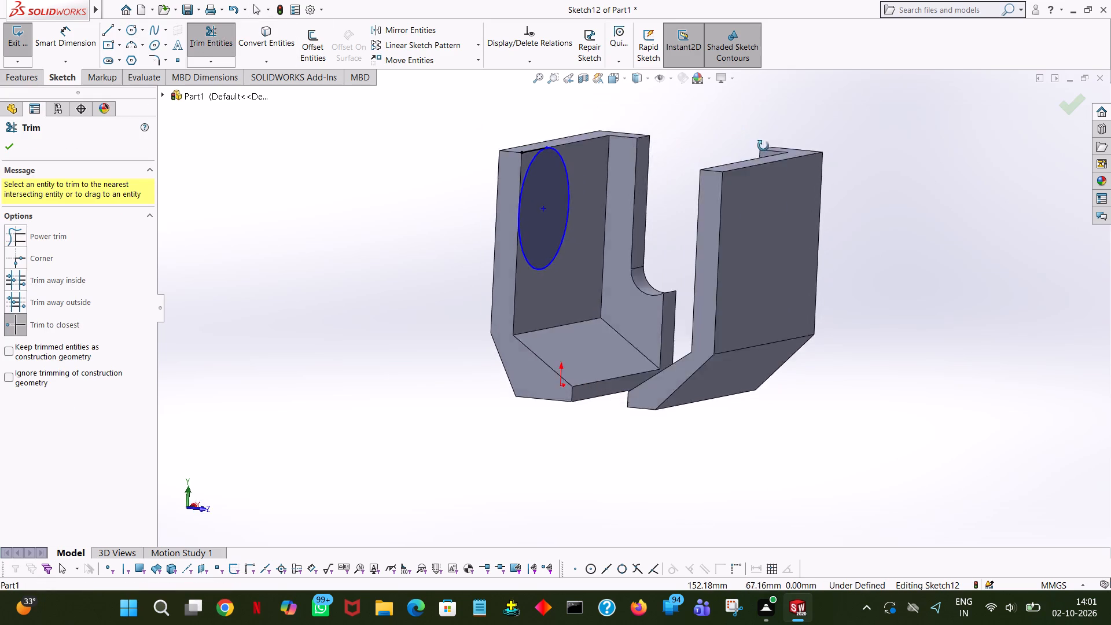
pyautogui.moveTo(763, 146); pyautogui.dragTo(742, 145, button='middle')
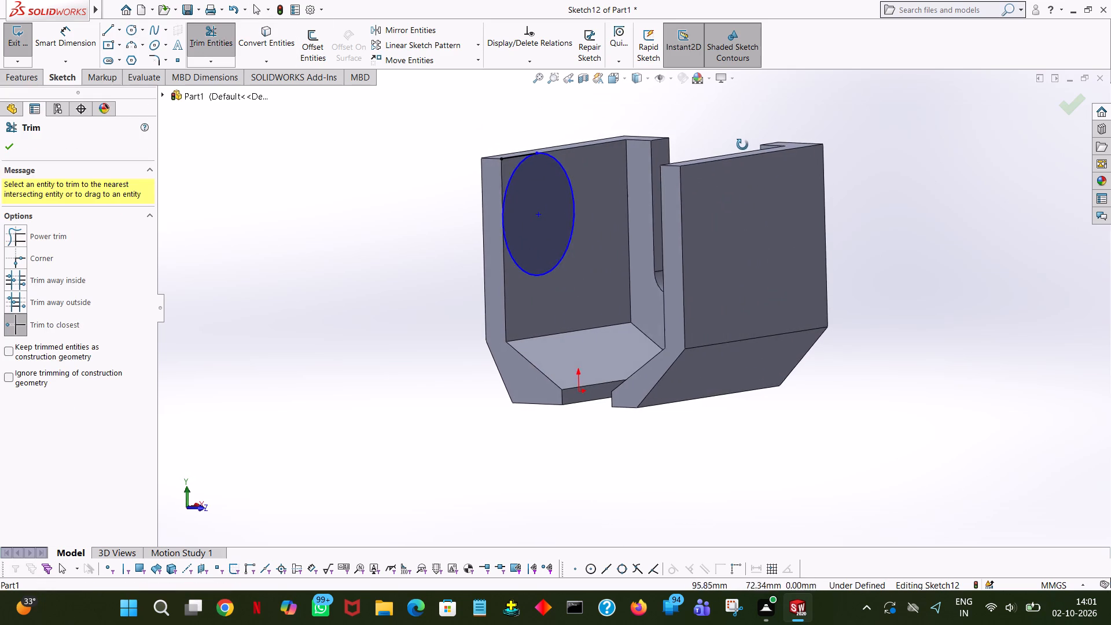
pyautogui.moveTo(742, 145); pyautogui.dragTo(735, 145, button='middle')
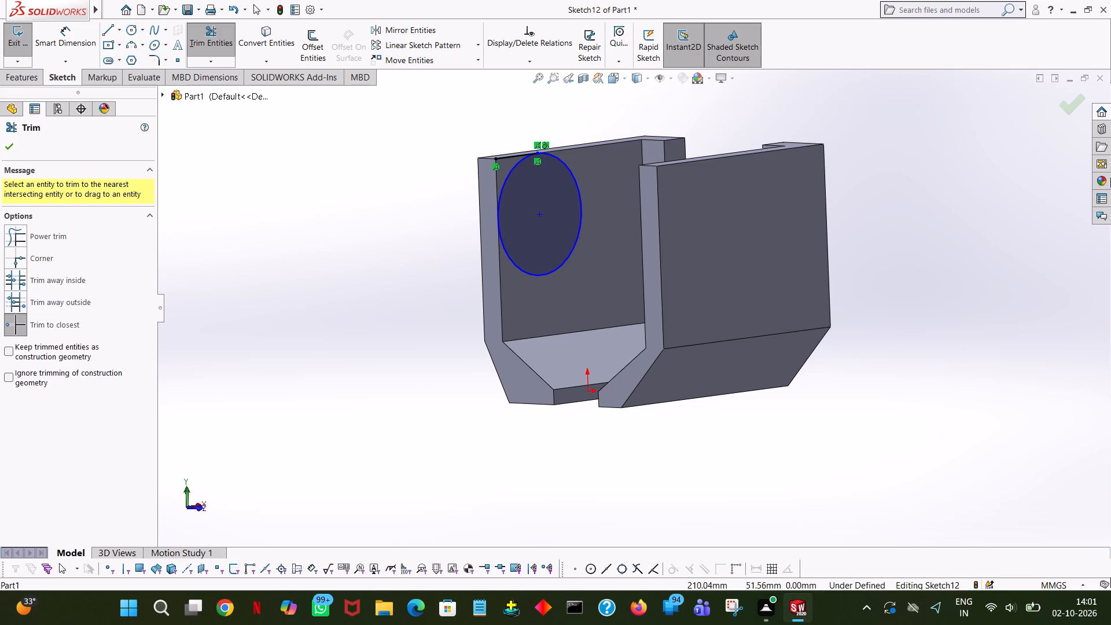
pyautogui.click(13, 149)
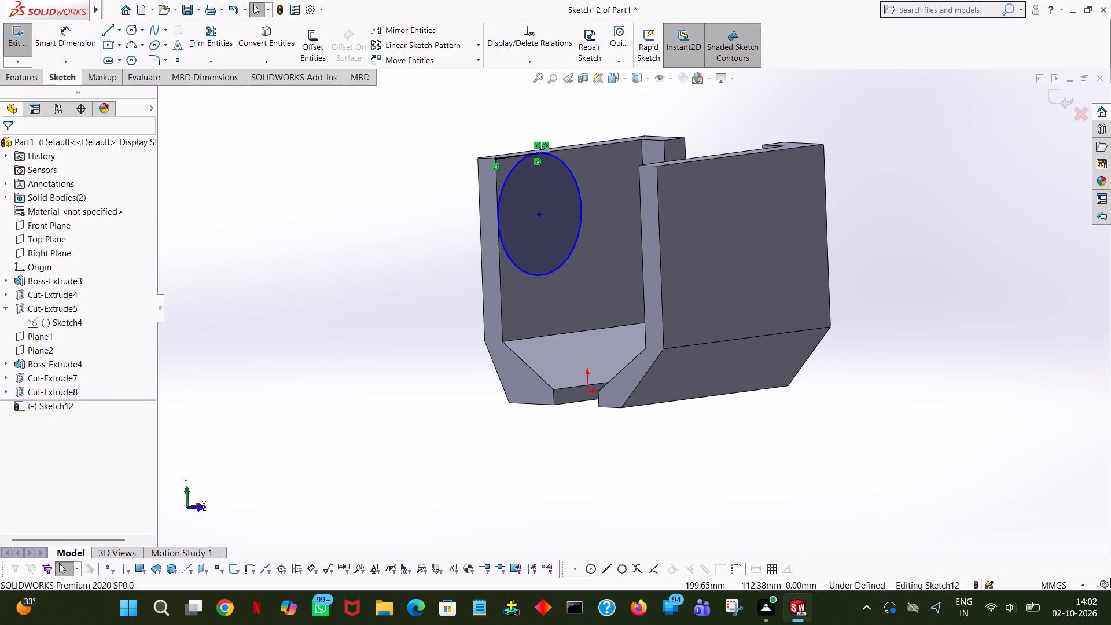
# Extrude the circle's region as a blind boss 50 mm from the pocket wall towards the opposite body, merging the result.
pyautogui.click(40, 74)
pyautogui.click(15, 43)
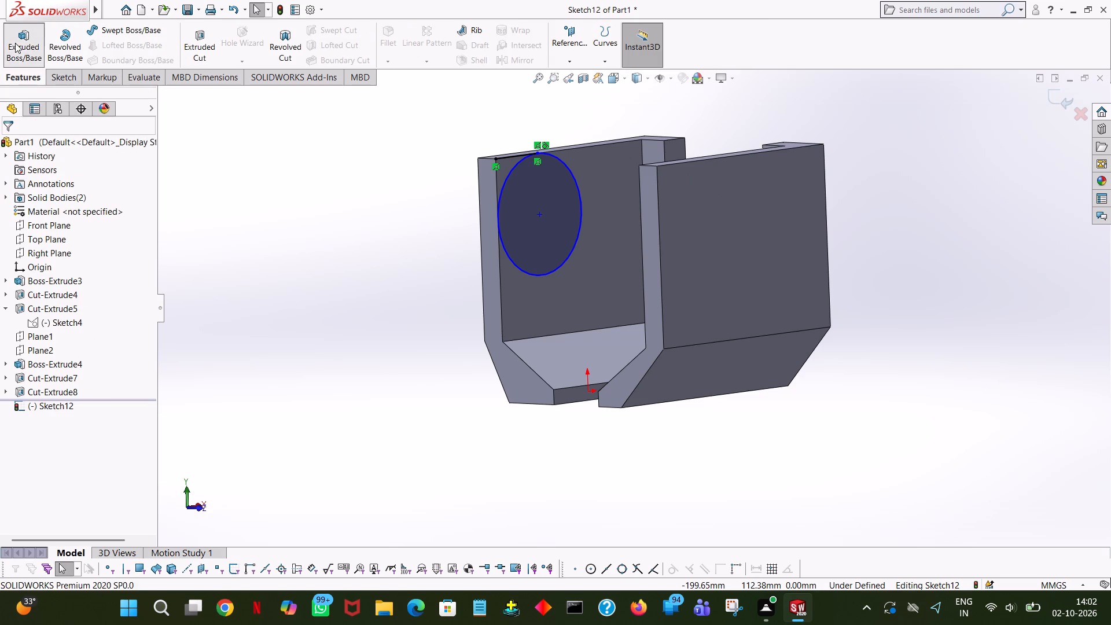
pyautogui.click(555, 196)
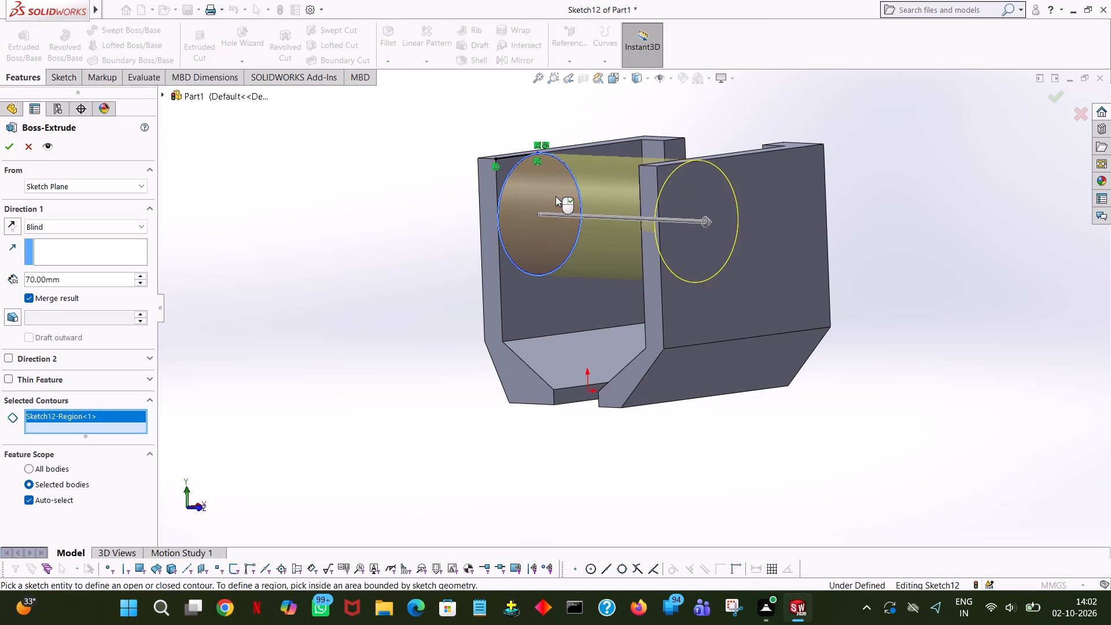
pyautogui.moveTo(878, 328); pyautogui.dragTo(902, 317, button='middle')
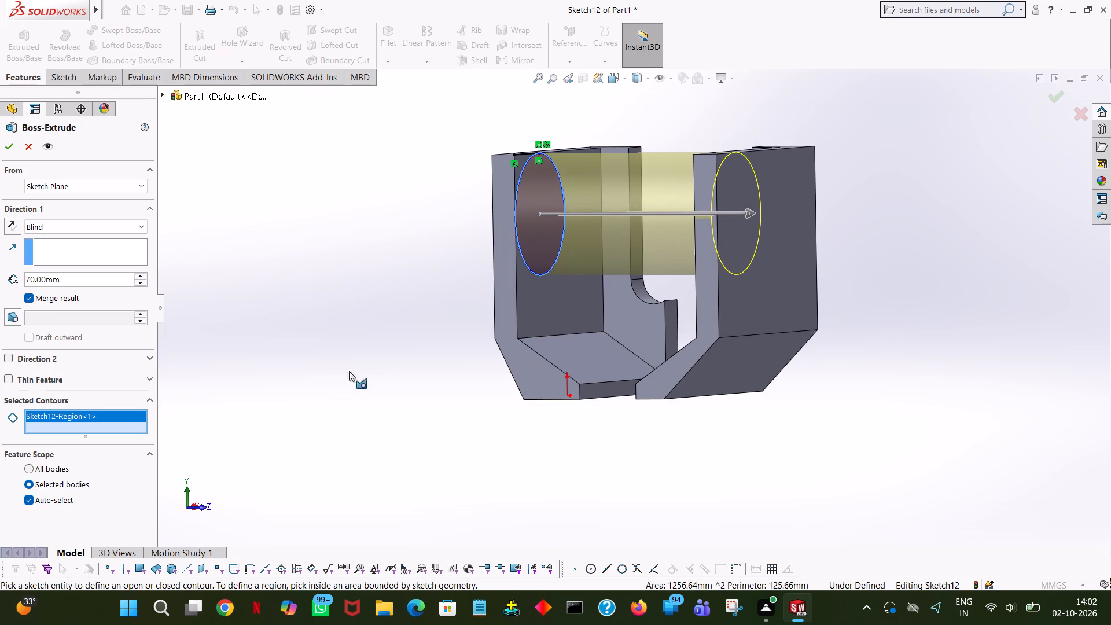
pyautogui.doubleClick(67, 279)
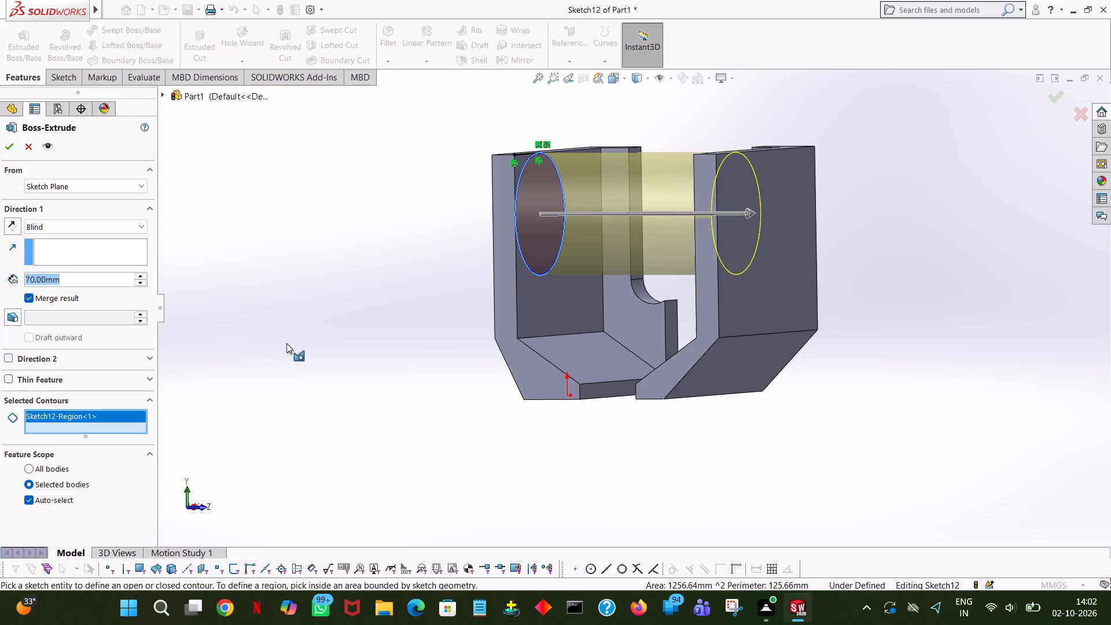
pyautogui.write('32')
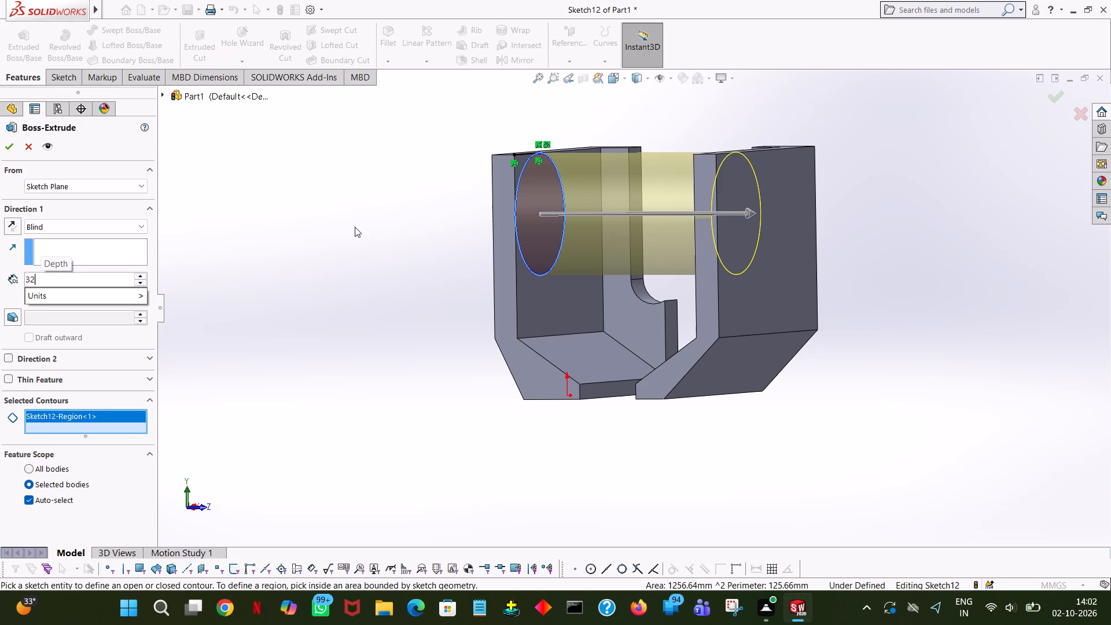
pyautogui.click(355, 227)
pyautogui.moveTo(355, 227); pyautogui.dragTo(382, 281, button='middle')
pyautogui.click(100, 282)
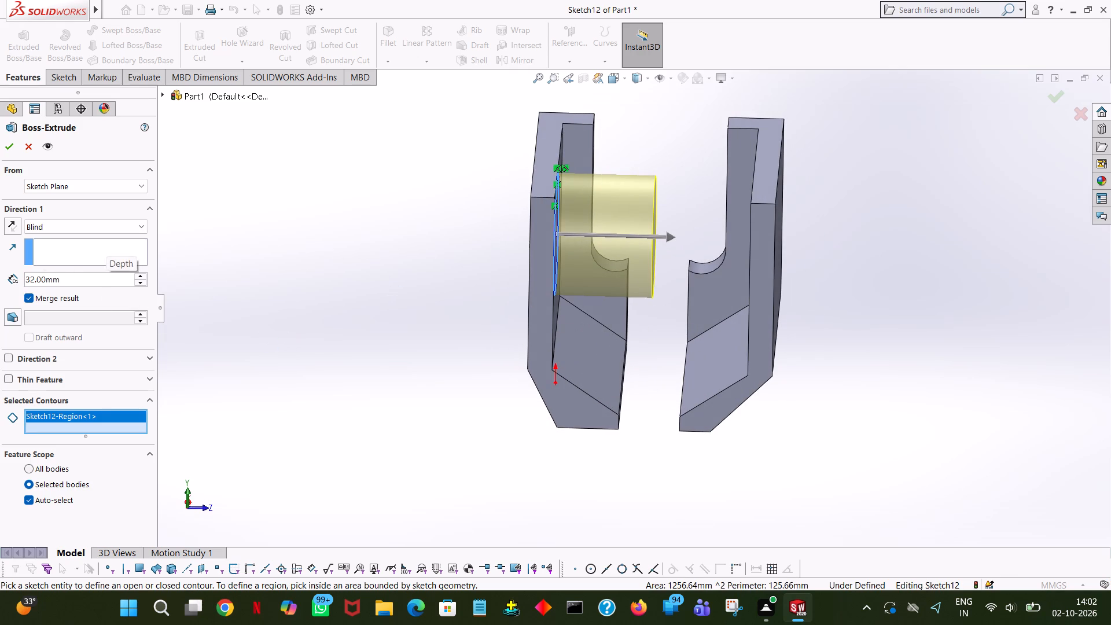
pyautogui.write('+18')
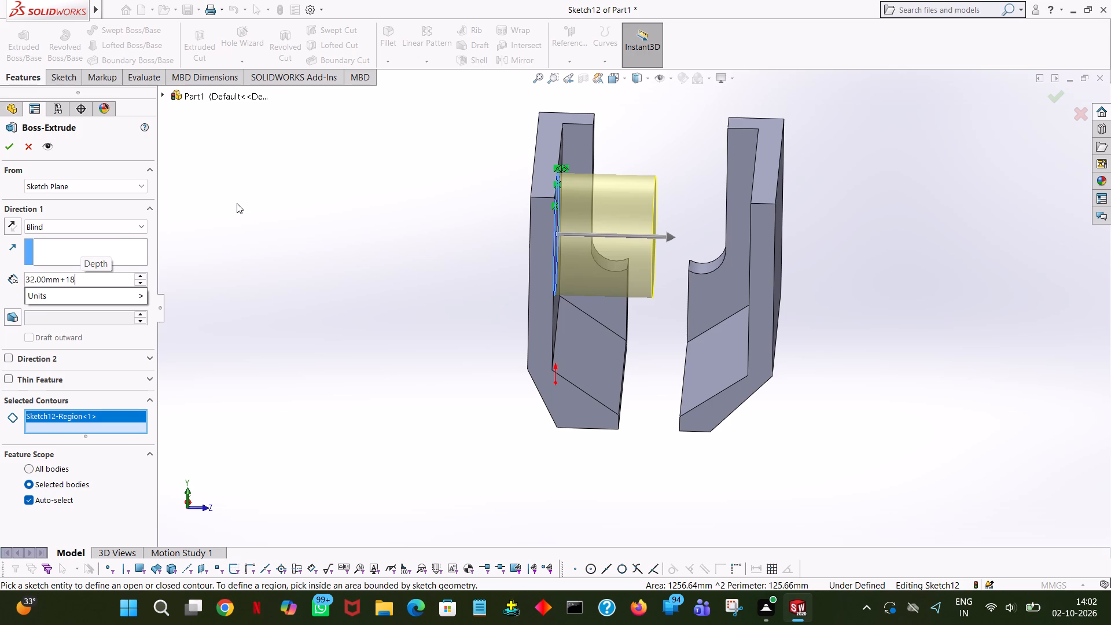
pyautogui.click(237, 203)
pyautogui.moveTo(318, 176); pyautogui.dragTo(328, 116, button='middle')
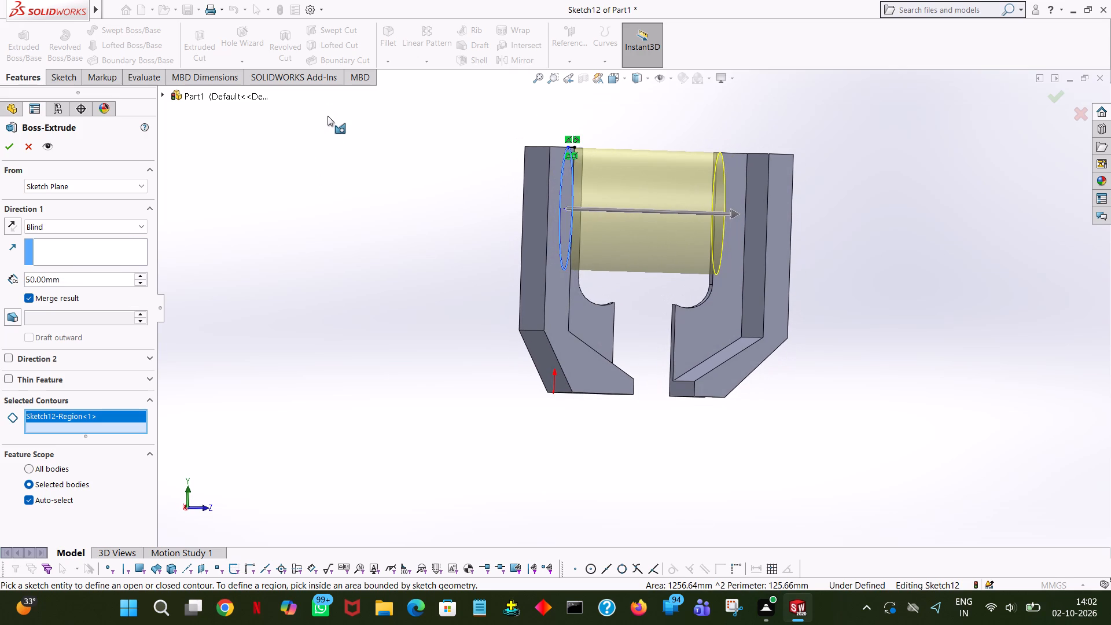
pyautogui.click(6, 153)
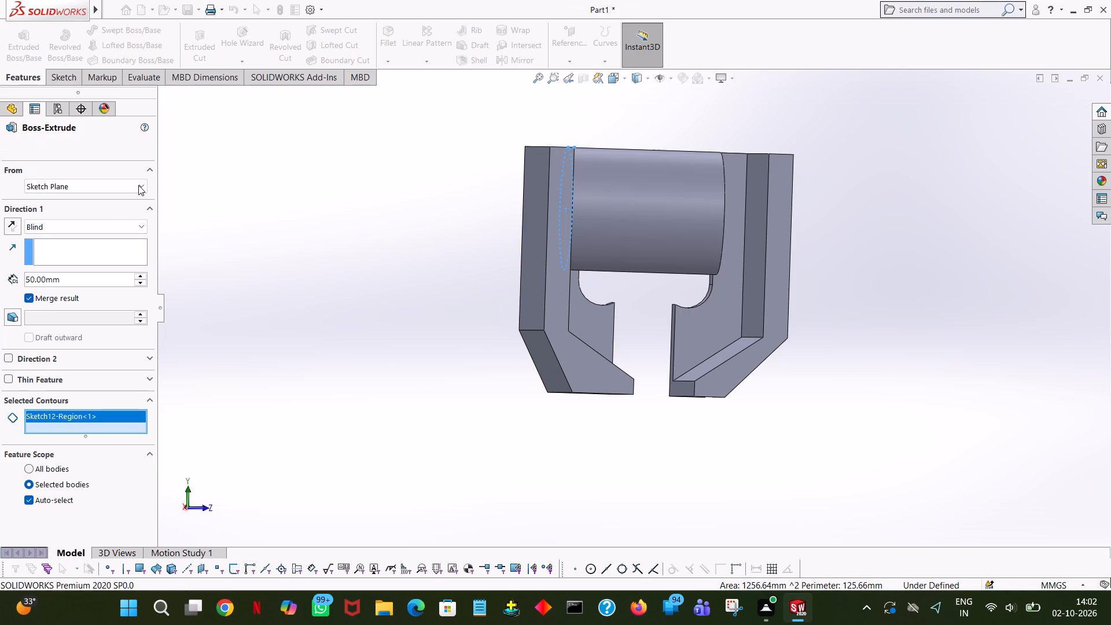
pyautogui.click(138, 185)
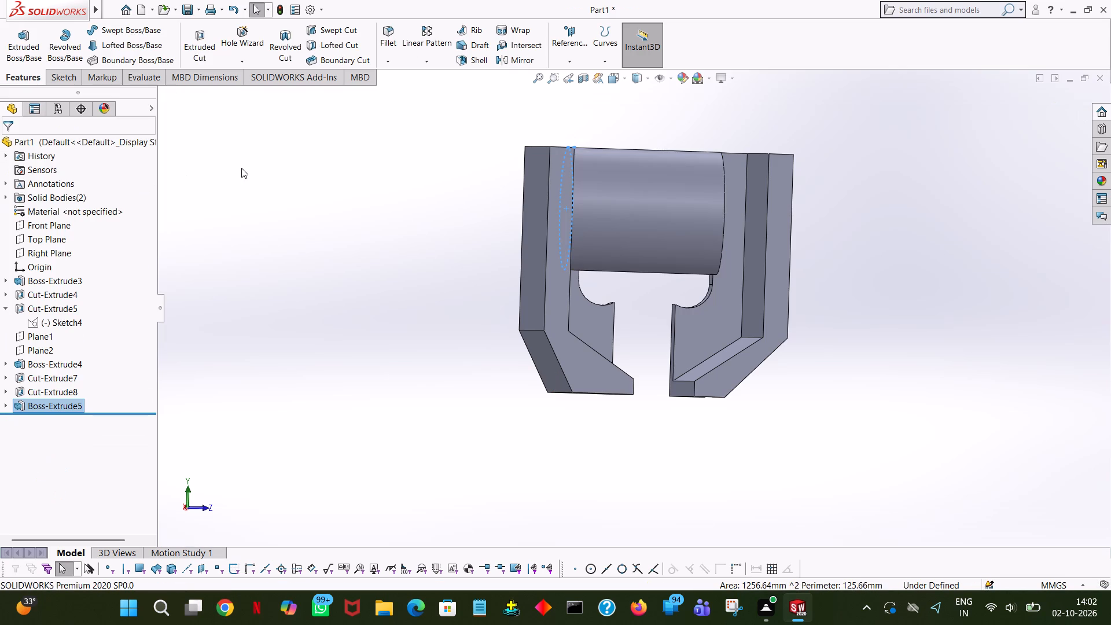
# Start a new sketch on the Right Plane.
pyautogui.moveTo(241, 168); pyautogui.dragTo(201, 146, button='middle')
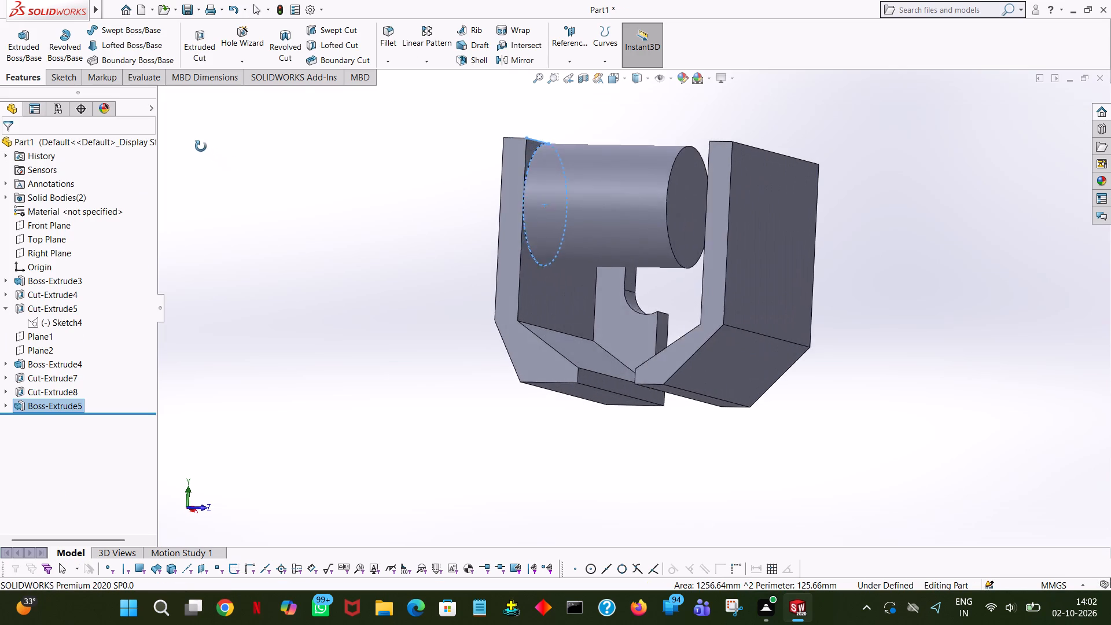
pyautogui.moveTo(201, 146); pyautogui.dragTo(208, 225, button='middle')
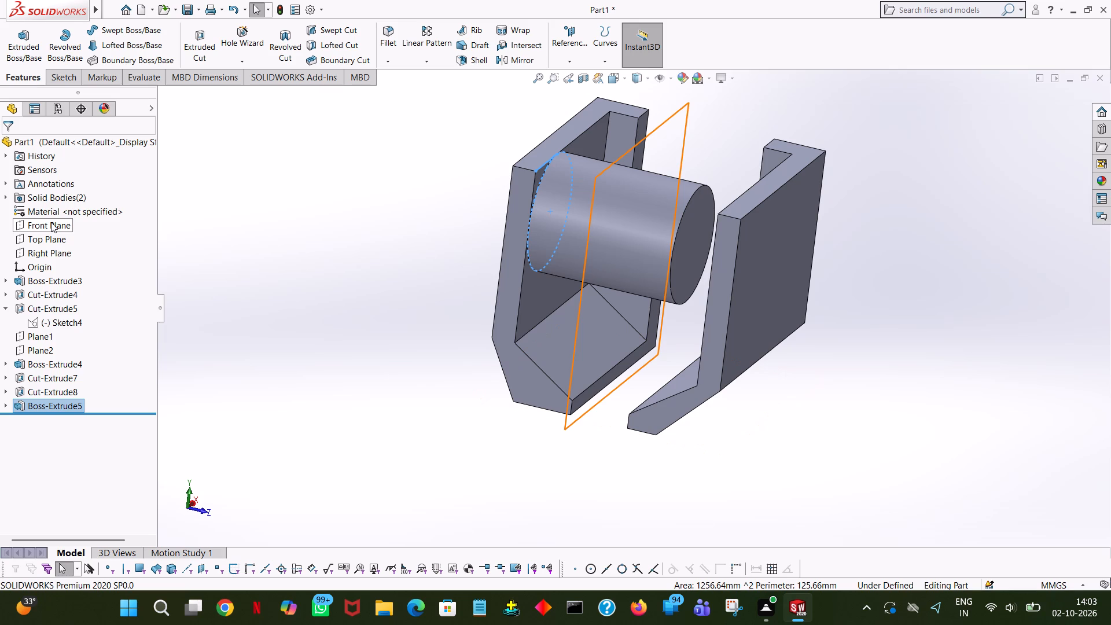
pyautogui.click(47, 248)
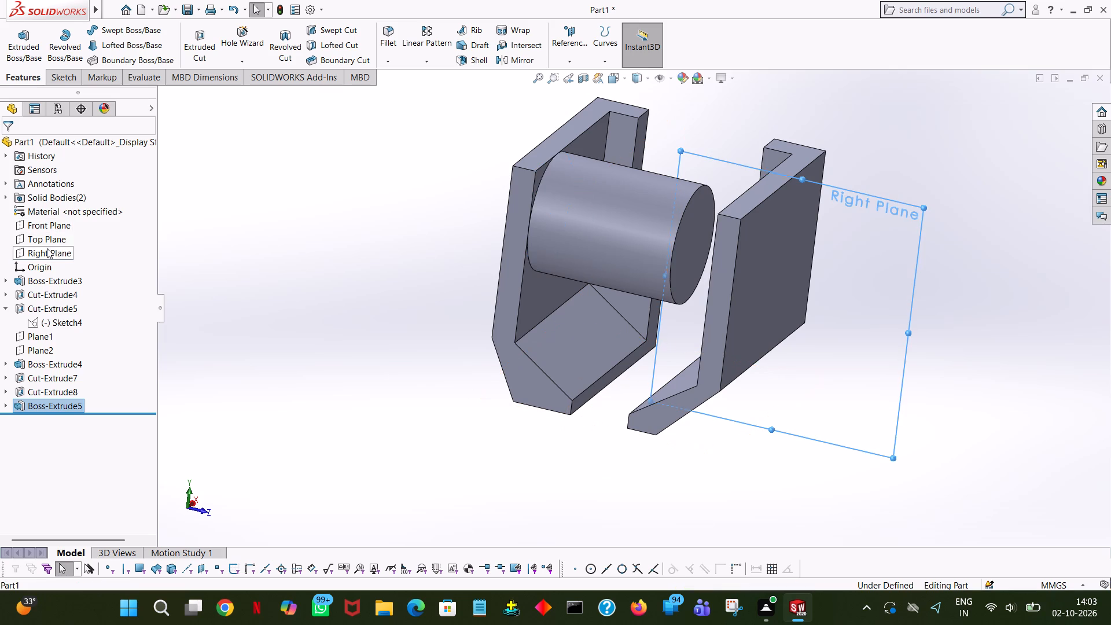
pyautogui.moveTo(389, 268); pyautogui.dragTo(304, 304, button='middle')
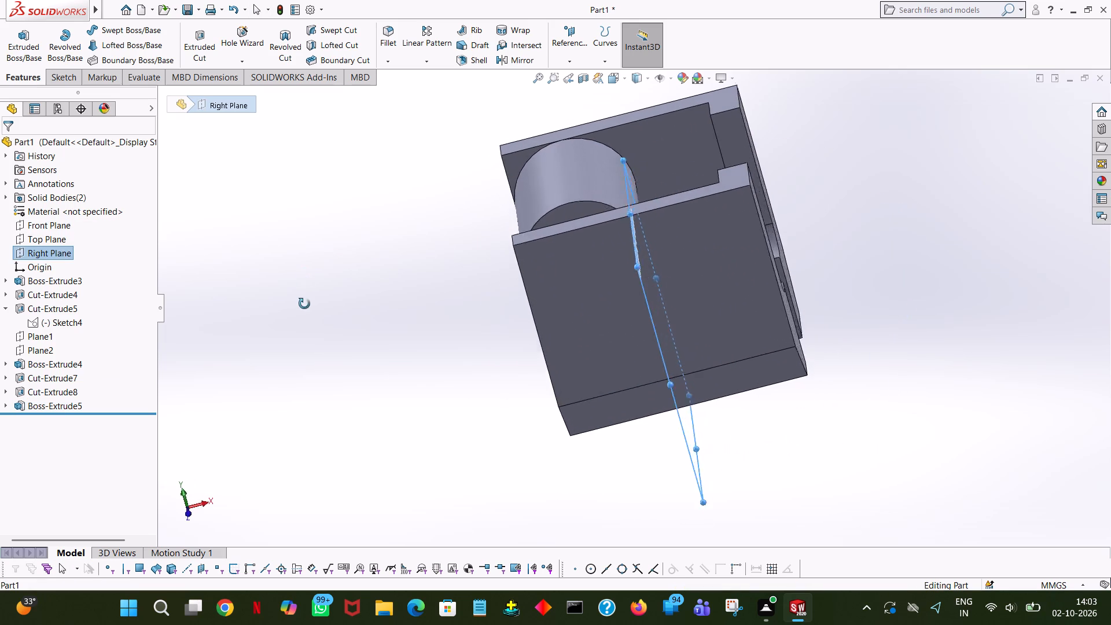
pyautogui.moveTo(304, 304); pyautogui.dragTo(319, 437, button='middle')
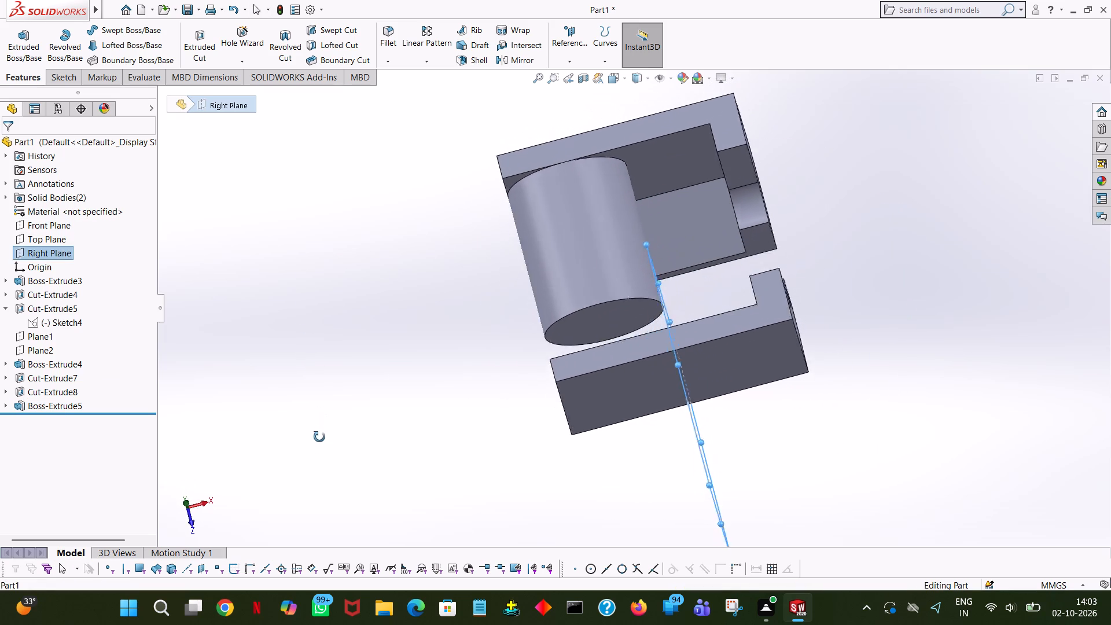
pyautogui.moveTo(319, 437); pyautogui.dragTo(322, 514, button='middle')
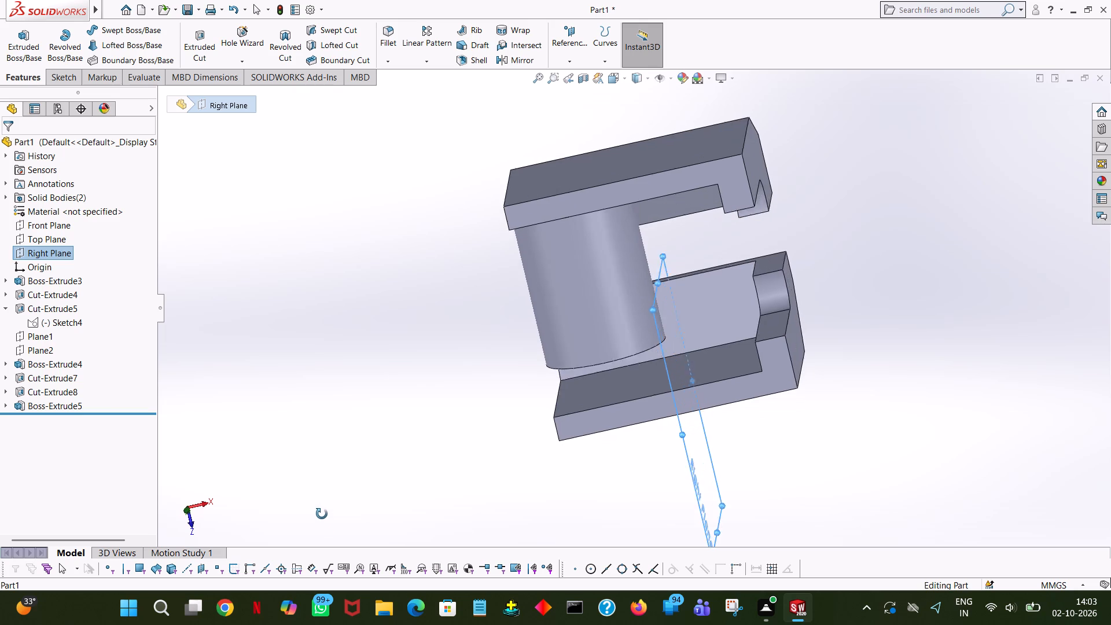
pyautogui.moveTo(322, 514); pyautogui.dragTo(227, 299, button='middle')
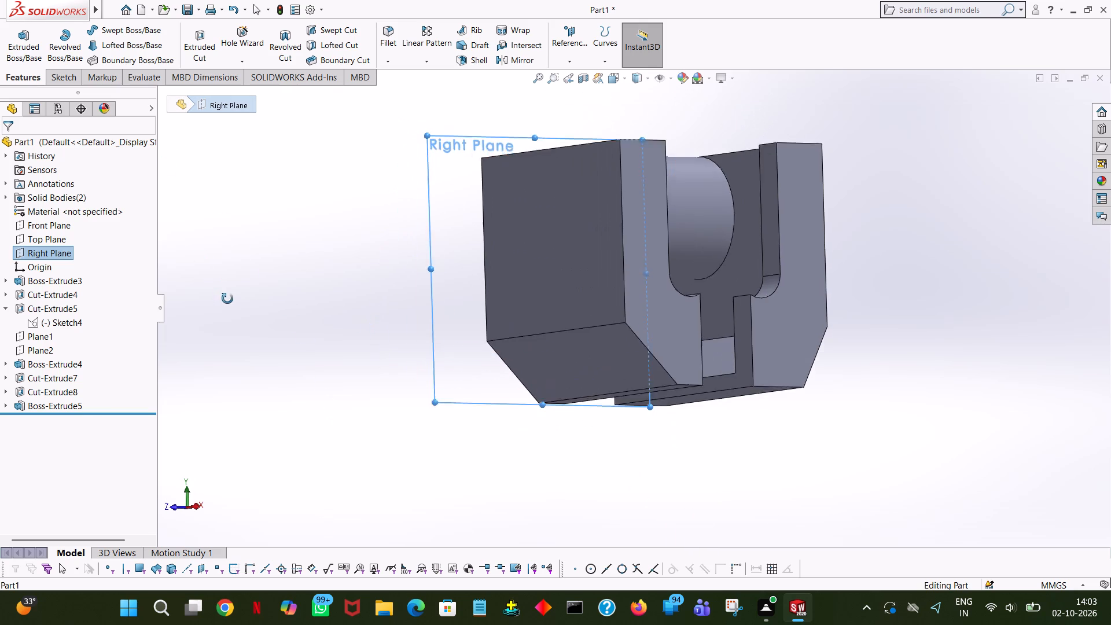
pyautogui.moveTo(227, 299); pyautogui.dragTo(224, 330, button='middle')
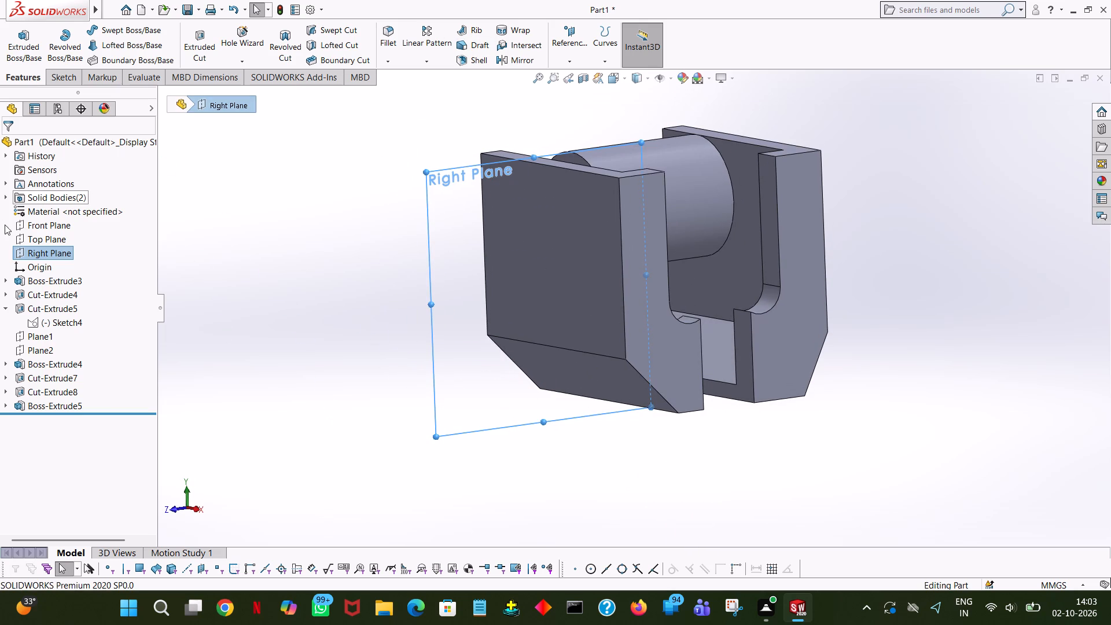
pyautogui.click(28, 255)
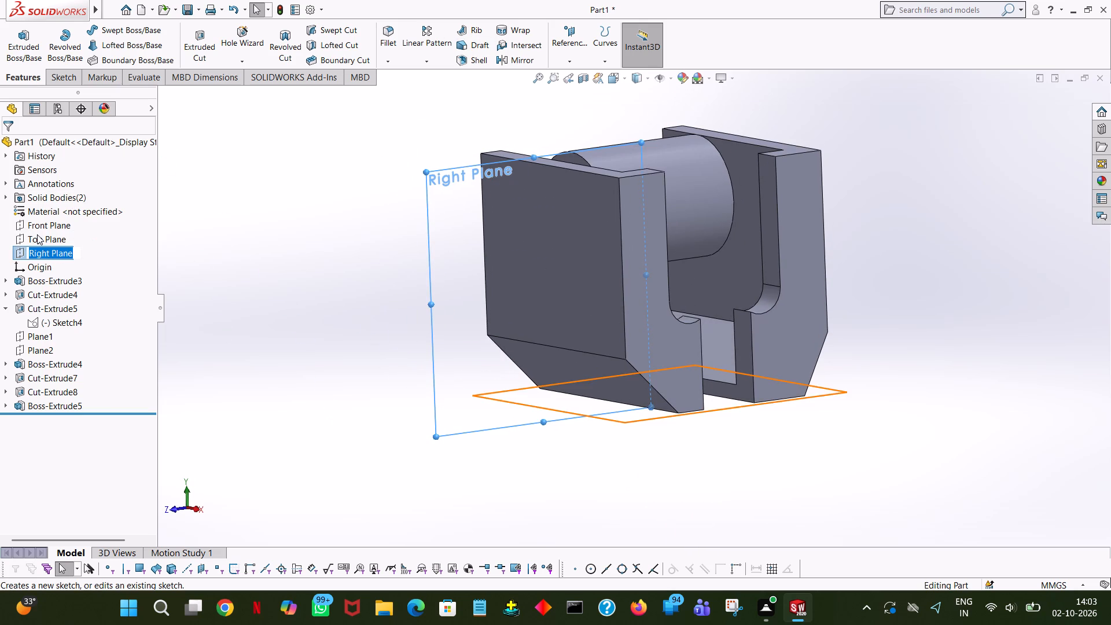
pyautogui.click(112, 245)
pyautogui.click(50, 253)
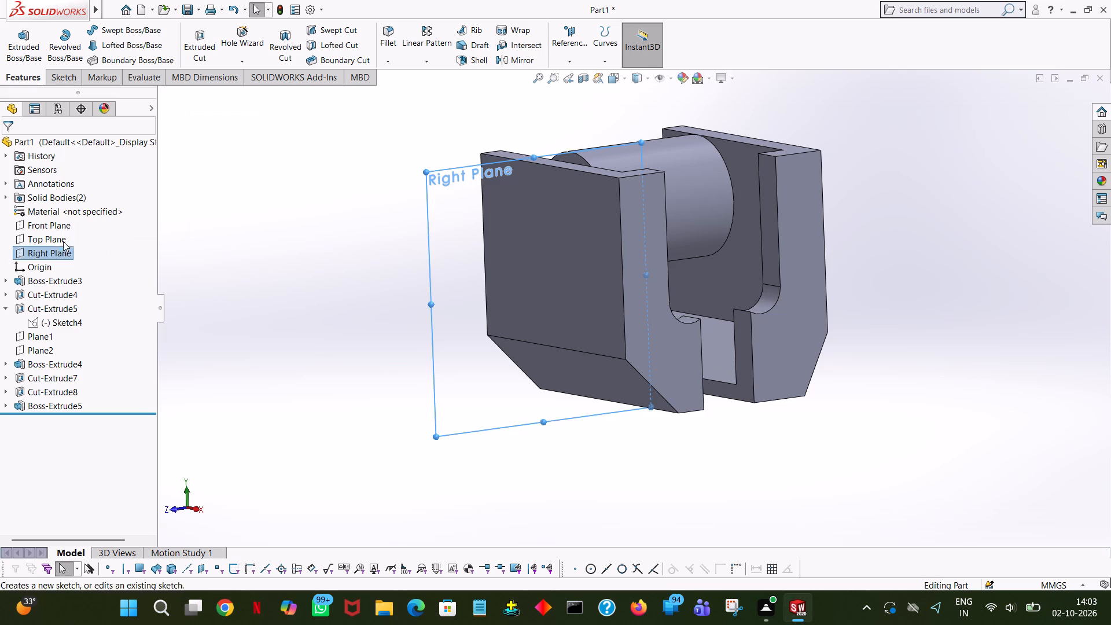
pyautogui.click(63, 241)
pyautogui.click(56, 251)
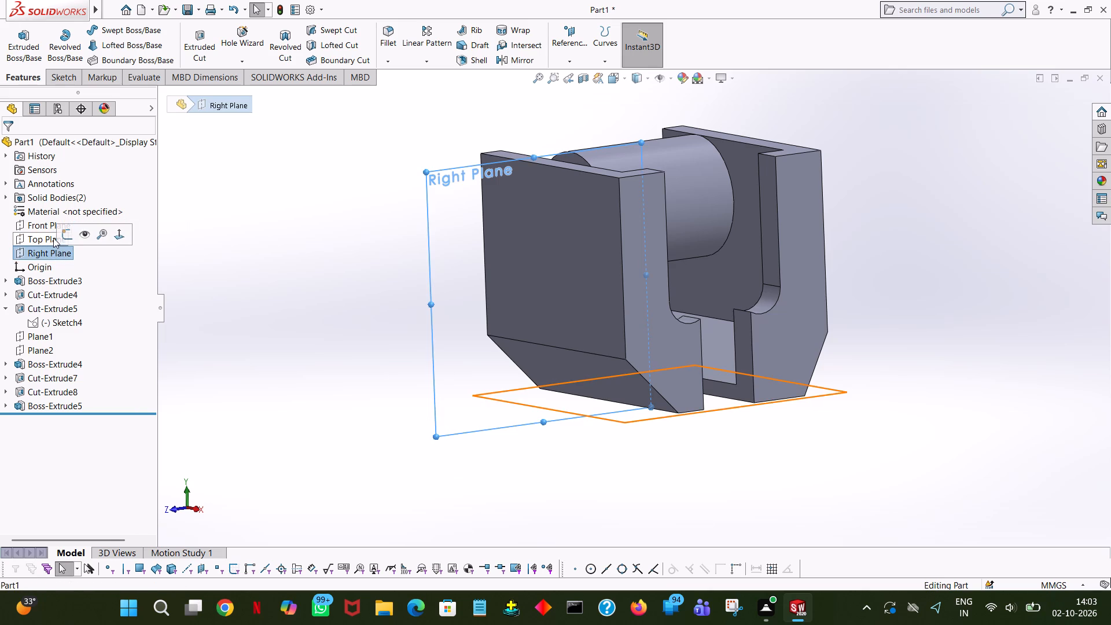
pyautogui.click(61, 240)
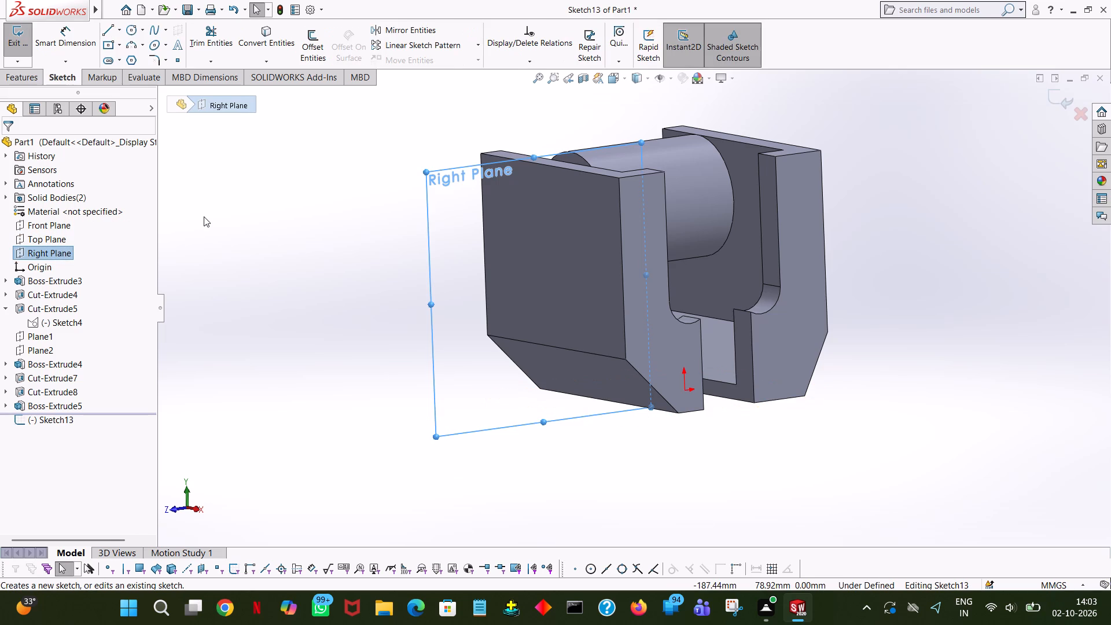
pyautogui.press('space')
pyautogui.click(140, 87)
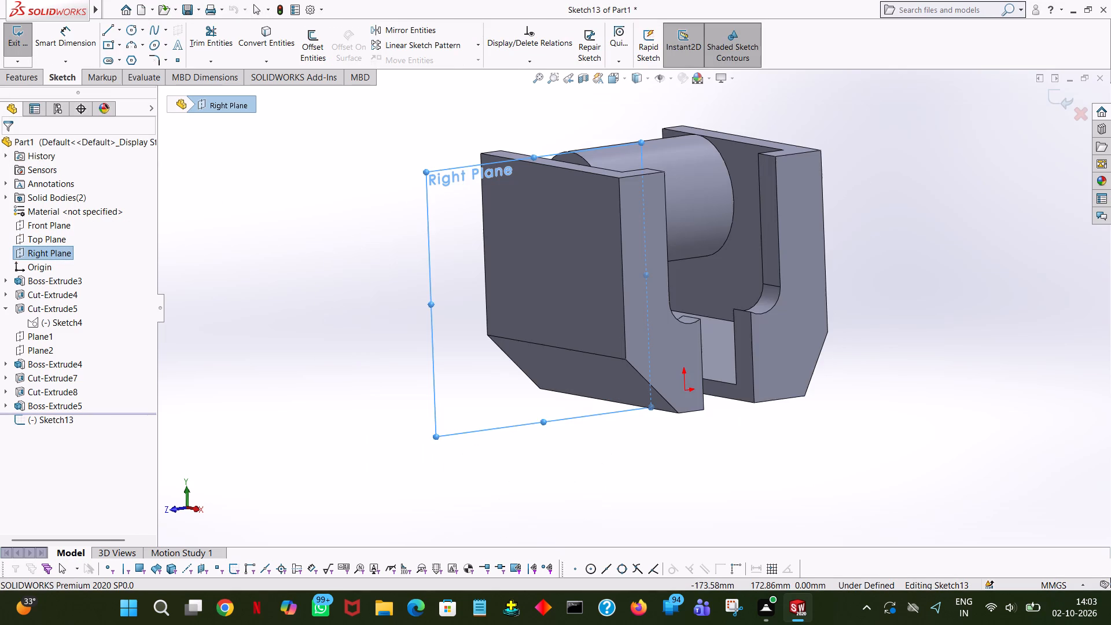
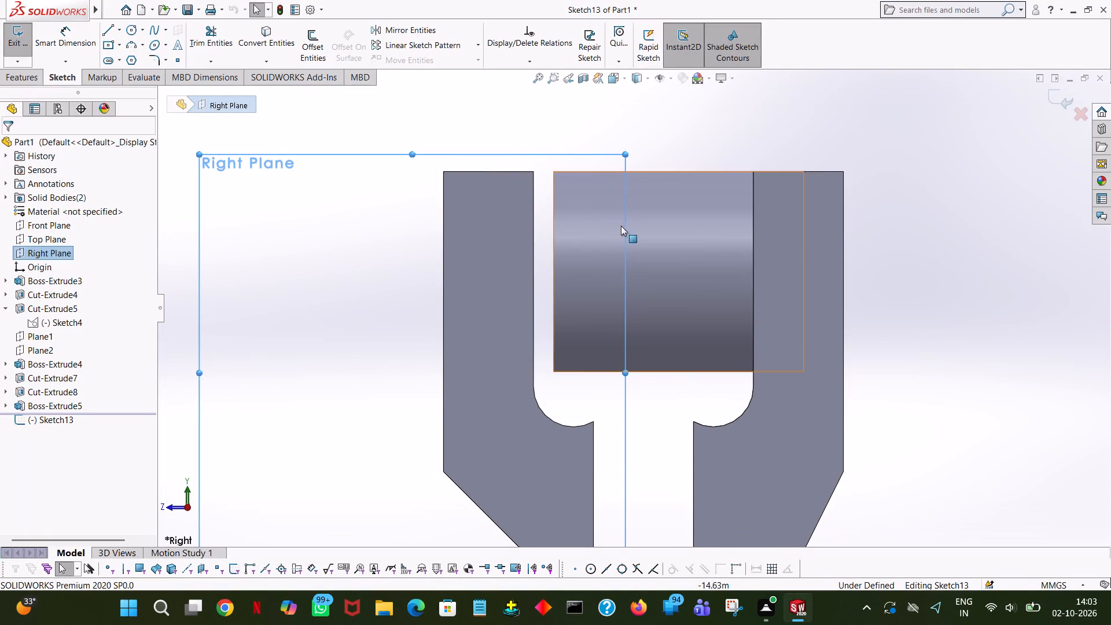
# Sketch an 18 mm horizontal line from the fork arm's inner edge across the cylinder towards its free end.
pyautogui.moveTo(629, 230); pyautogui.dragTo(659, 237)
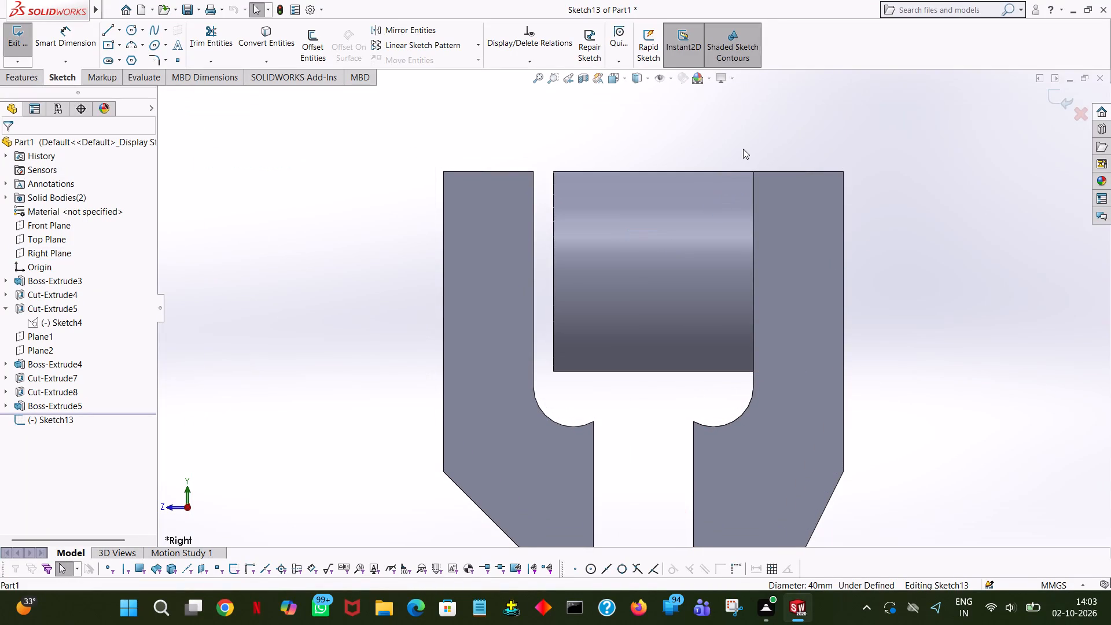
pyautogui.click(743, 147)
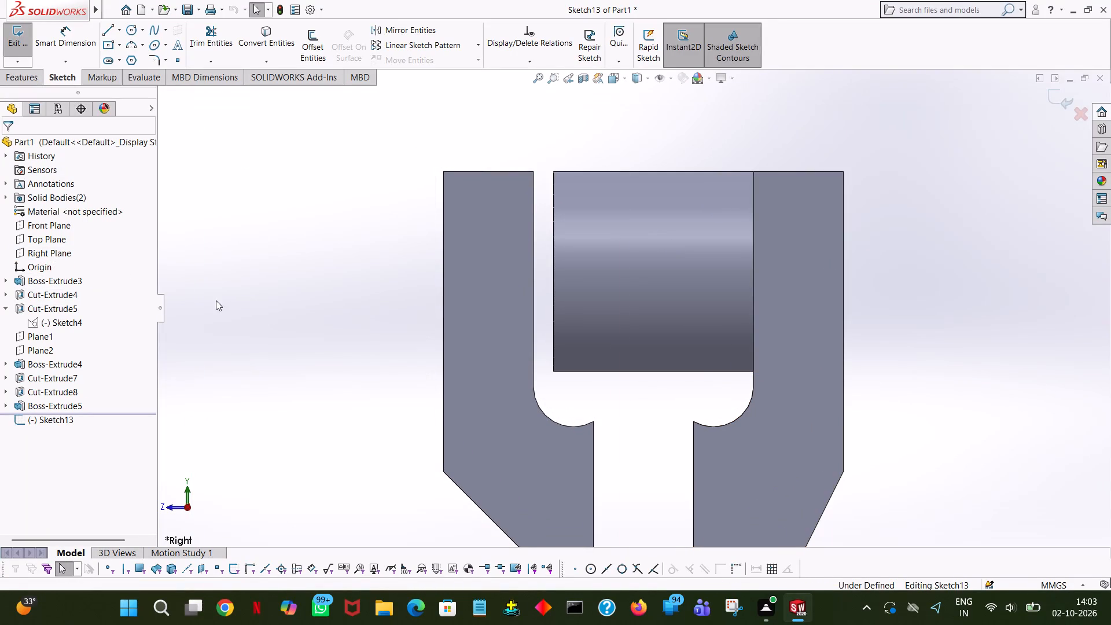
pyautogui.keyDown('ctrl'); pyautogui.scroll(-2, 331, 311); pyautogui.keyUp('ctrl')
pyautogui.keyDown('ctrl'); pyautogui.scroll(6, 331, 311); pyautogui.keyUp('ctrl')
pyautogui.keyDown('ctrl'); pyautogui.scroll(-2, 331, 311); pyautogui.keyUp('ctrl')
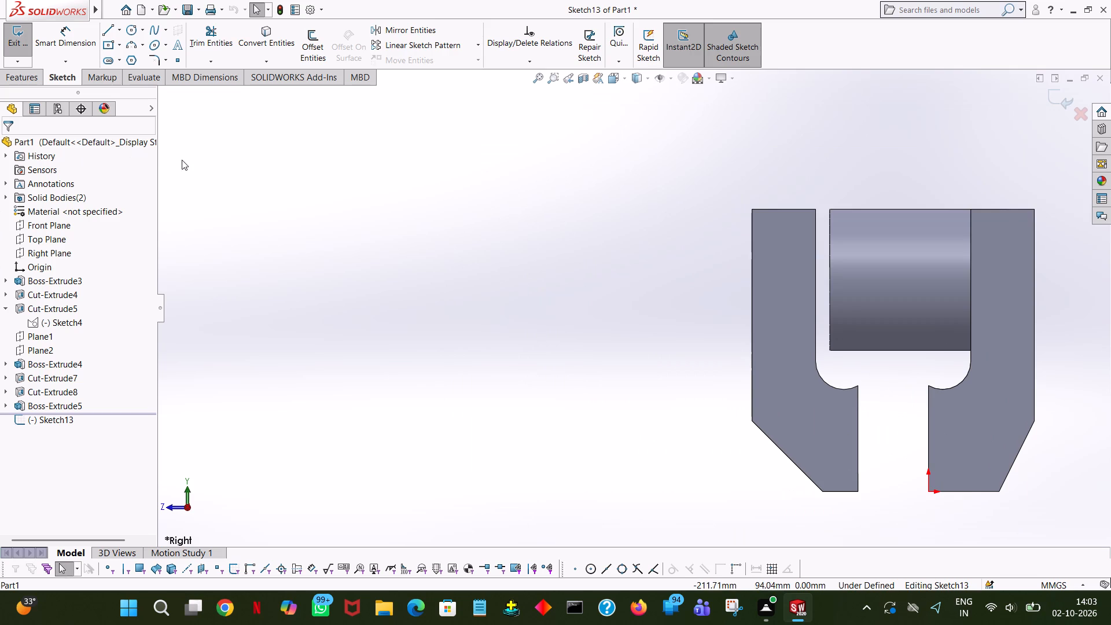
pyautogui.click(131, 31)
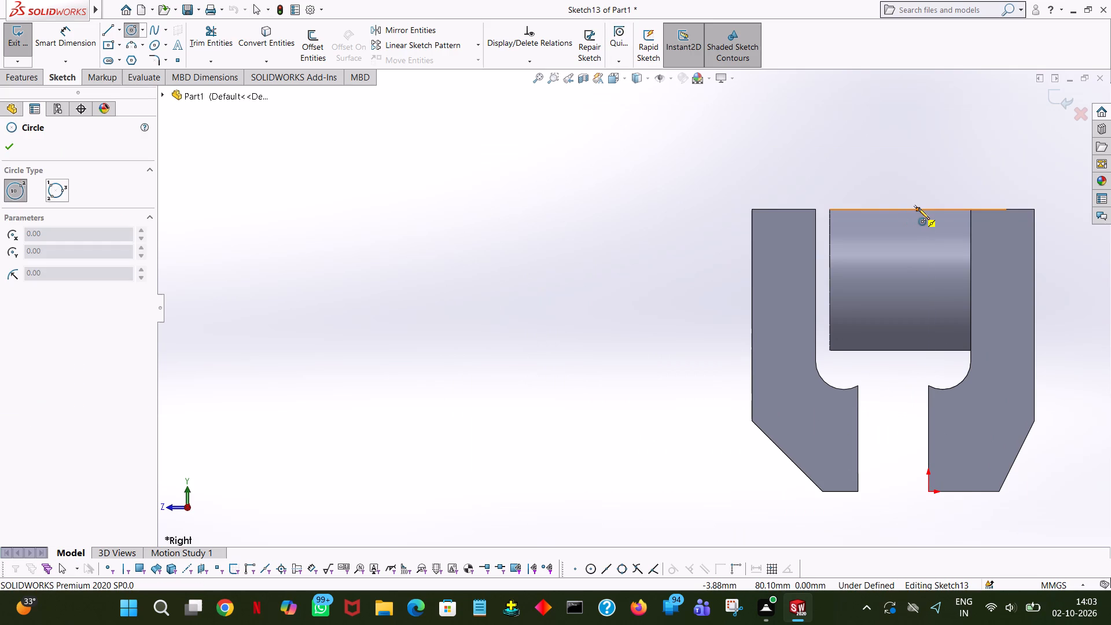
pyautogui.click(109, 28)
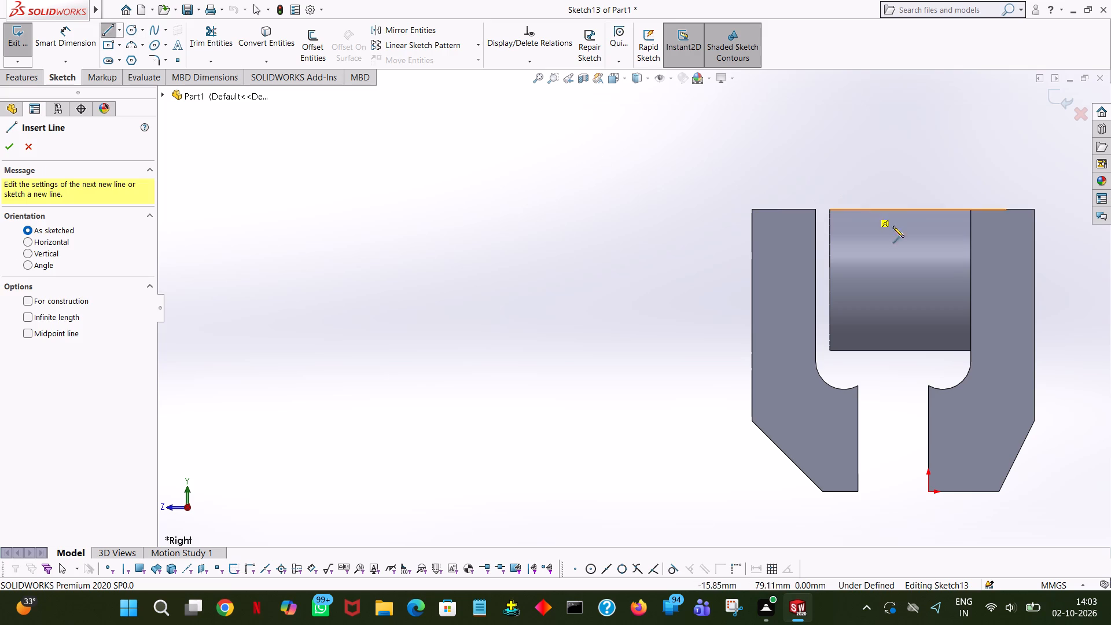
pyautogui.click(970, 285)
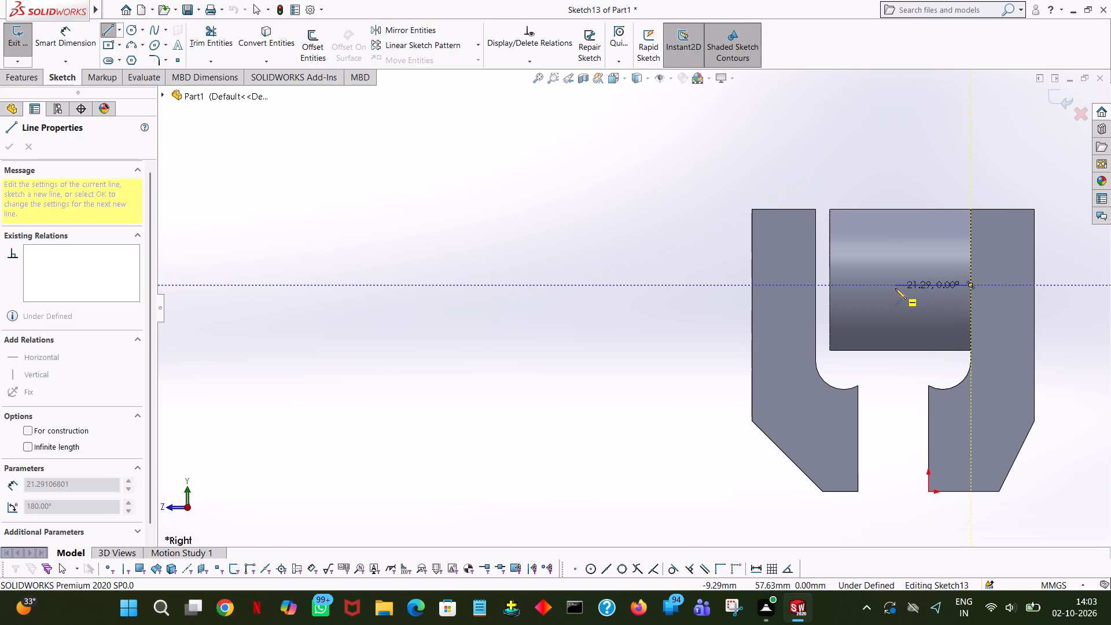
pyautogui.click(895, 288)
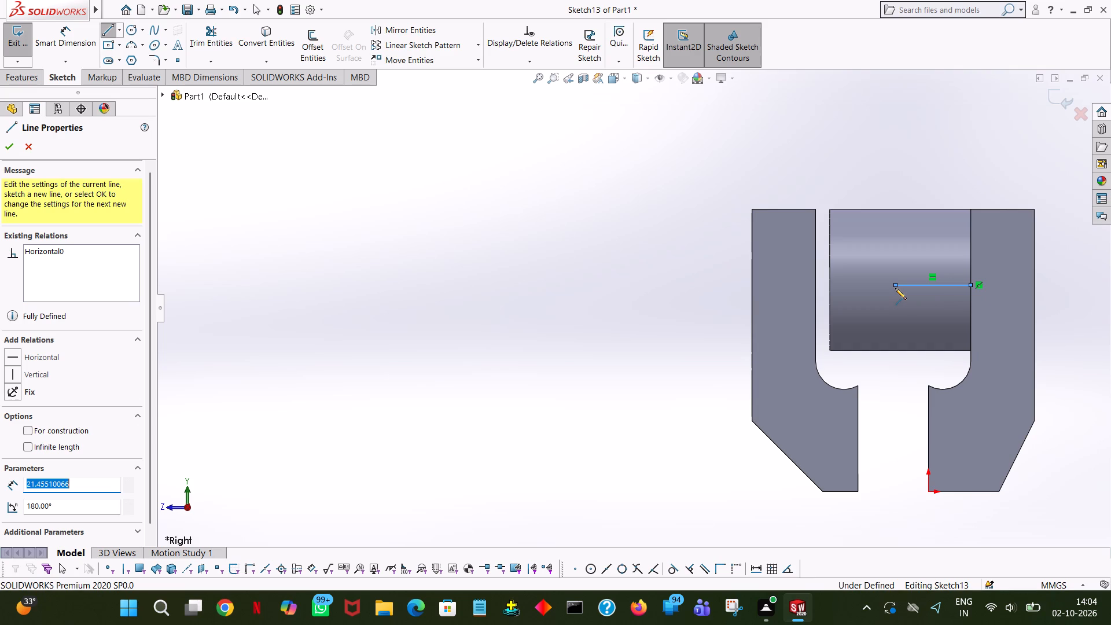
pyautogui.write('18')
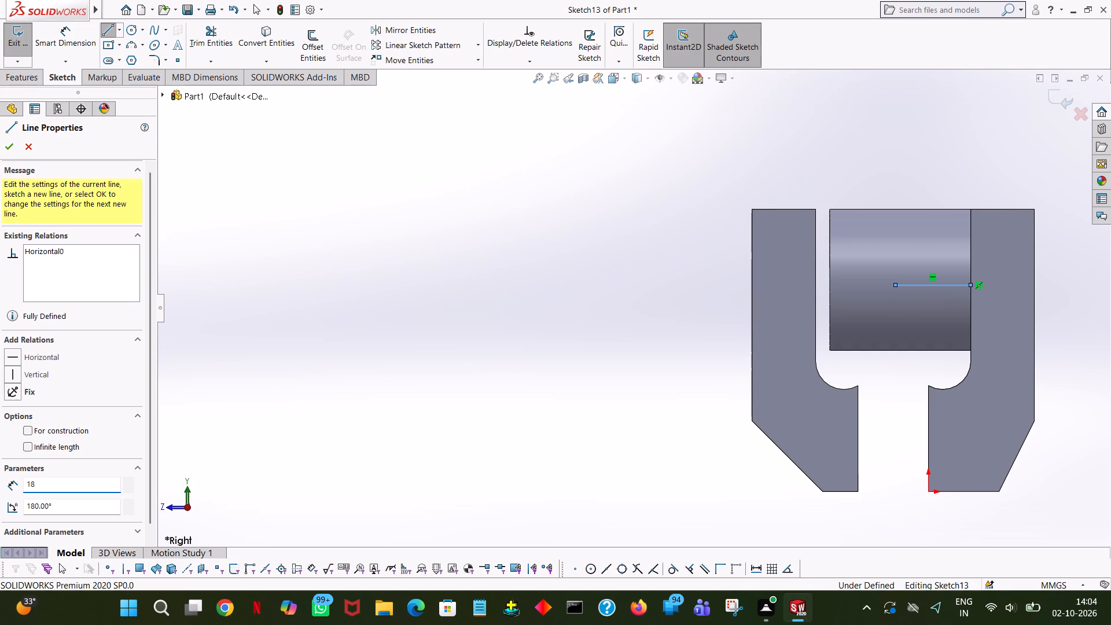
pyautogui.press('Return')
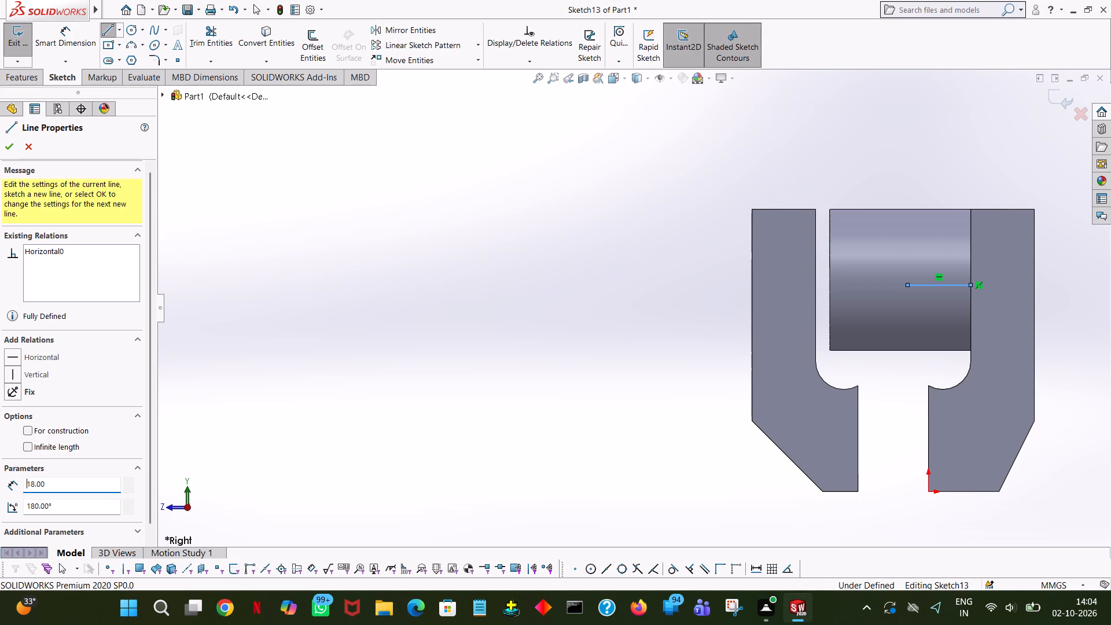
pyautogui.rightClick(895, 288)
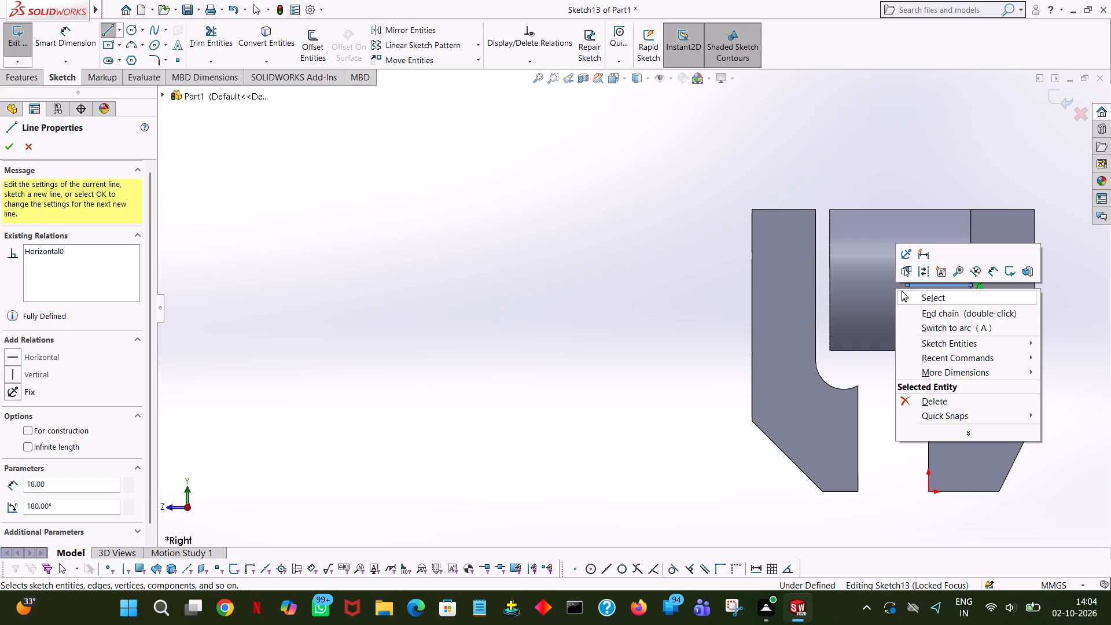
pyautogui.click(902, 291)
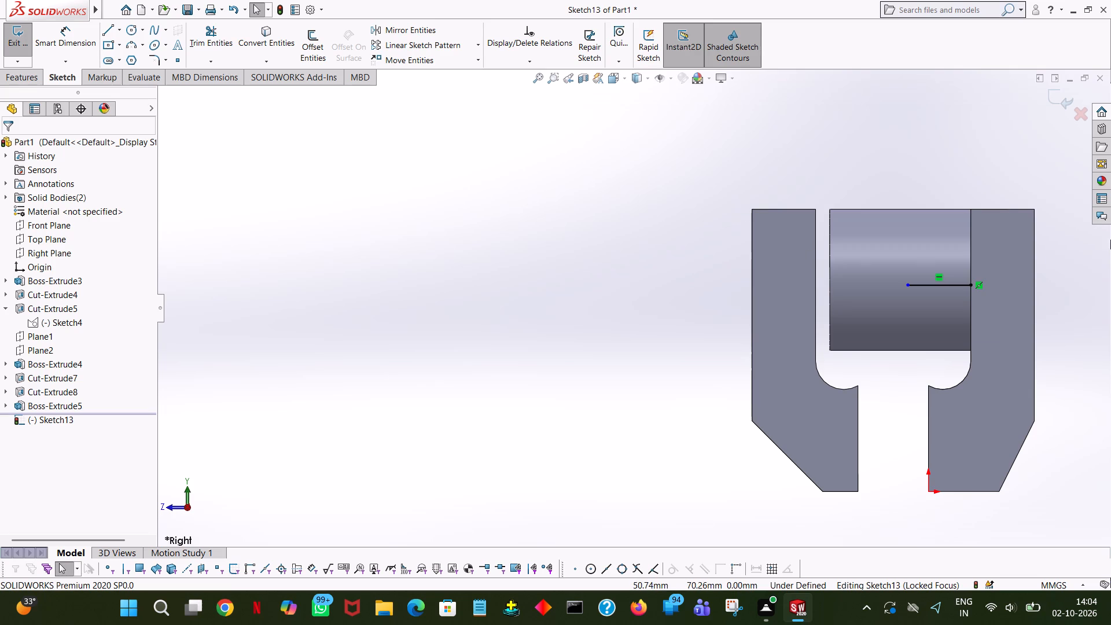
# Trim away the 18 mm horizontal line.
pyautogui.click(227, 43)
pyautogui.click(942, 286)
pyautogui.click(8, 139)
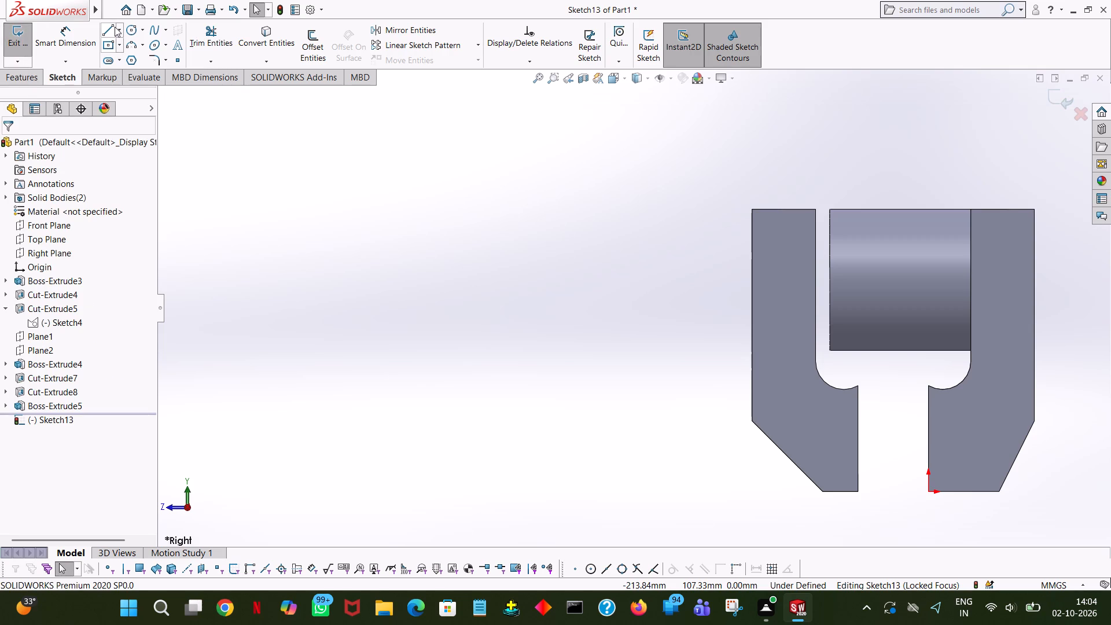
# Sketch a 15 mm horizontal line inward from the midpoint of the cylinder's free end edge.
pyautogui.click(115, 26)
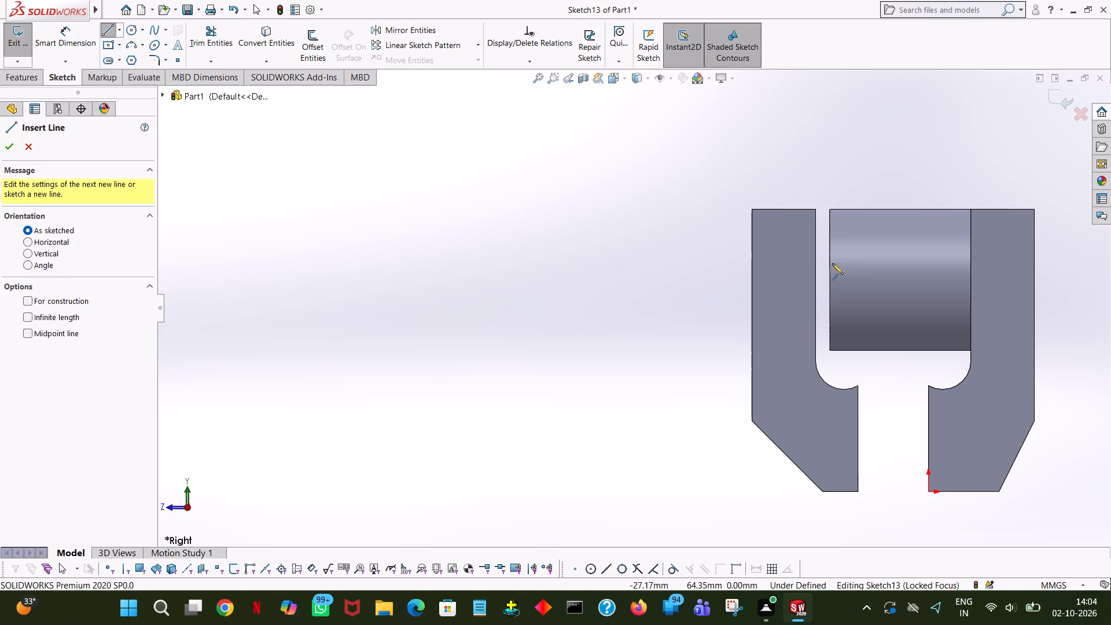
pyautogui.click(829, 279)
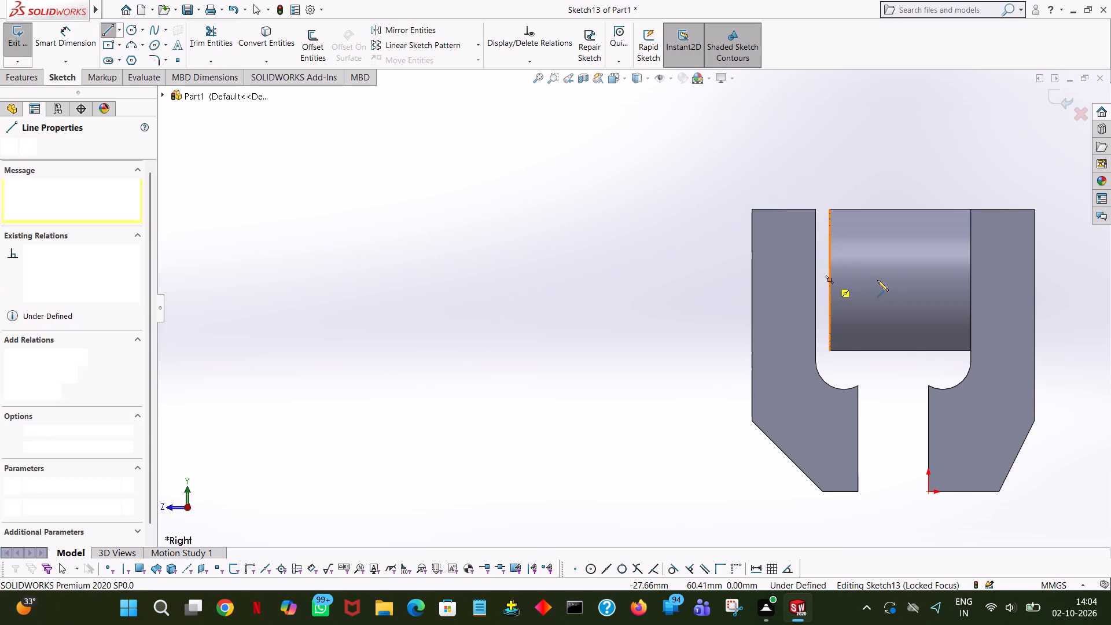
pyautogui.click(877, 280)
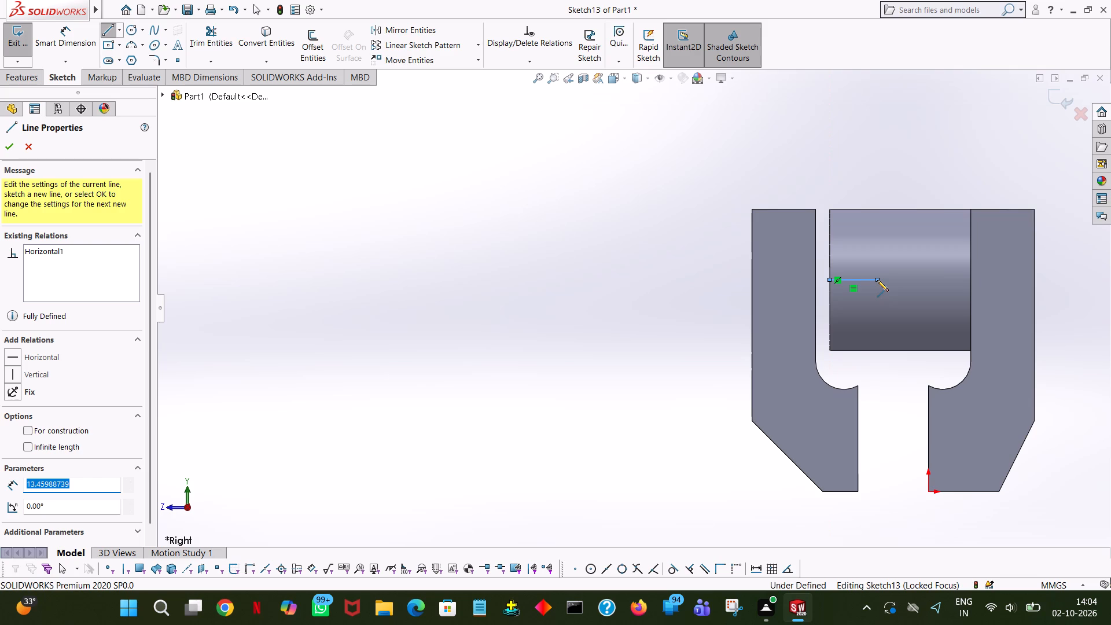
pyautogui.write('15')
pyautogui.press('Return')
pyautogui.rightClick(877, 280)
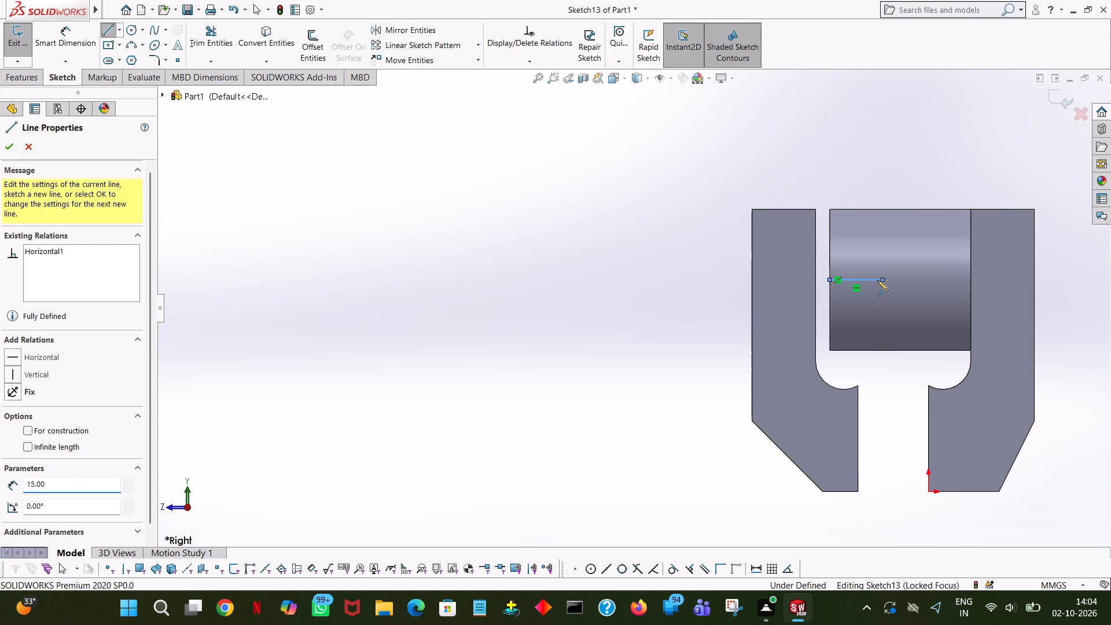
pyautogui.click(888, 289)
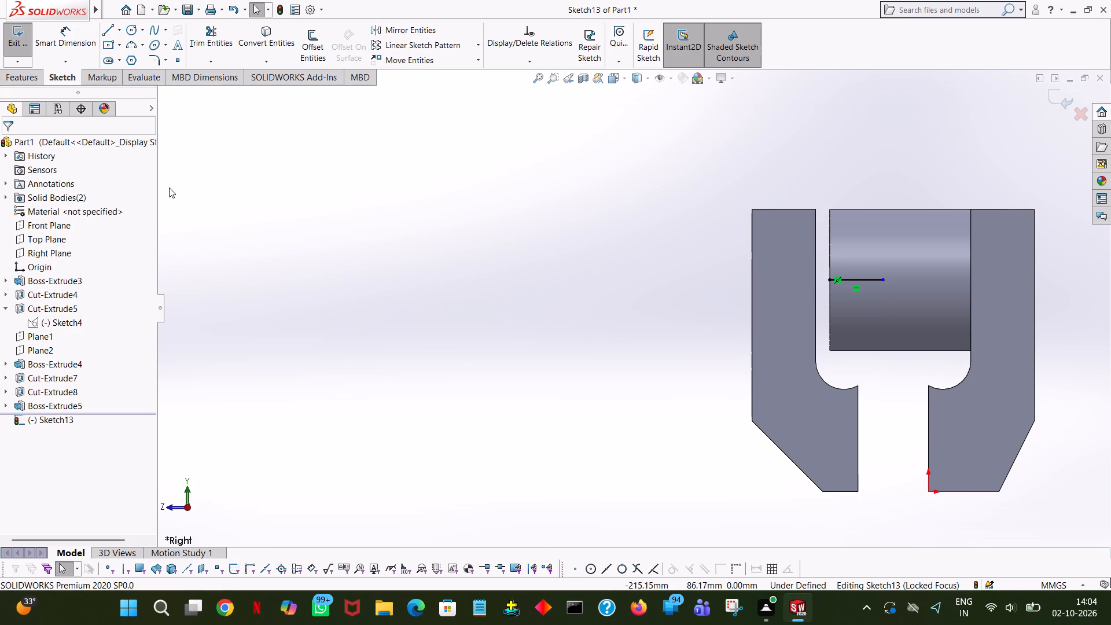
# Sketch a circle of 10 mm radius centred on the inner endpoint of the 15 mm line.
pyautogui.click(131, 31)
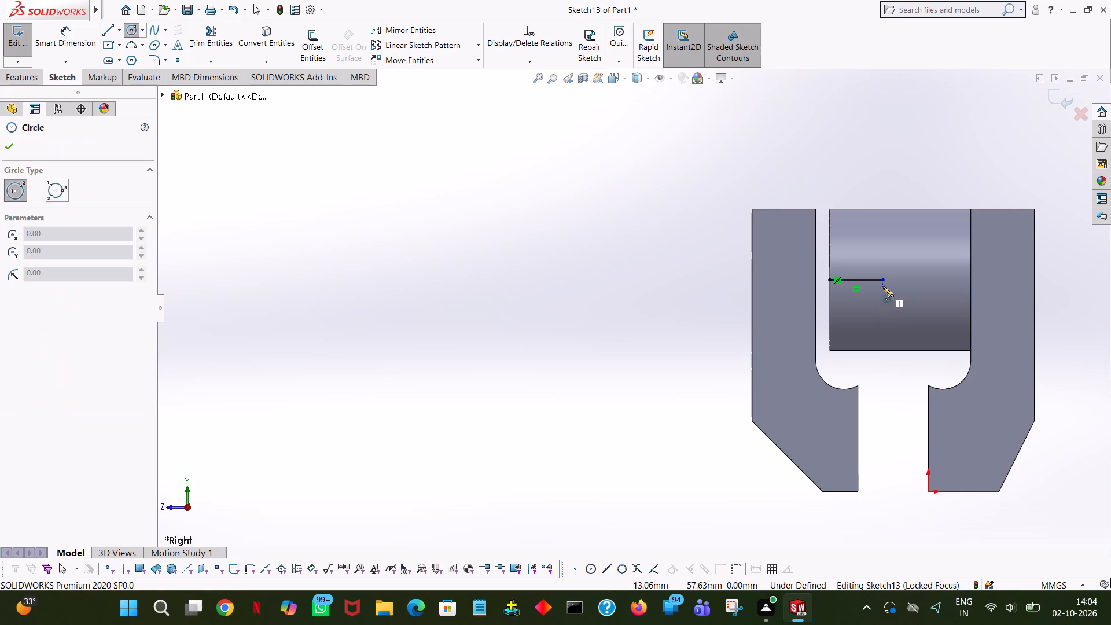
pyautogui.click(882, 280)
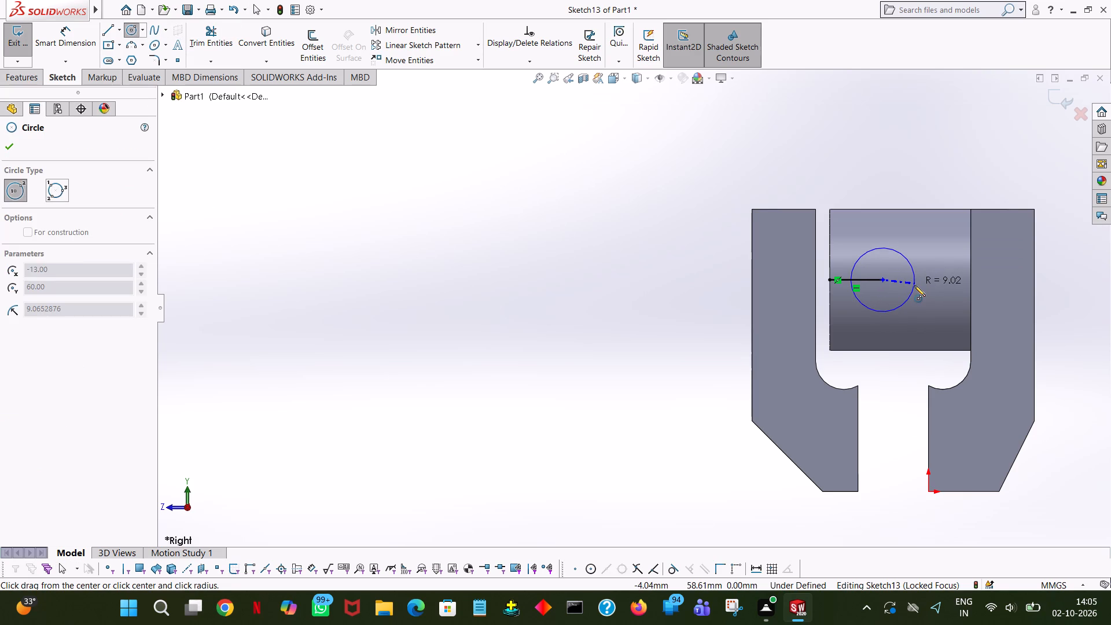
pyautogui.click(914, 285)
pyautogui.write('10')
pyautogui.press('Return')
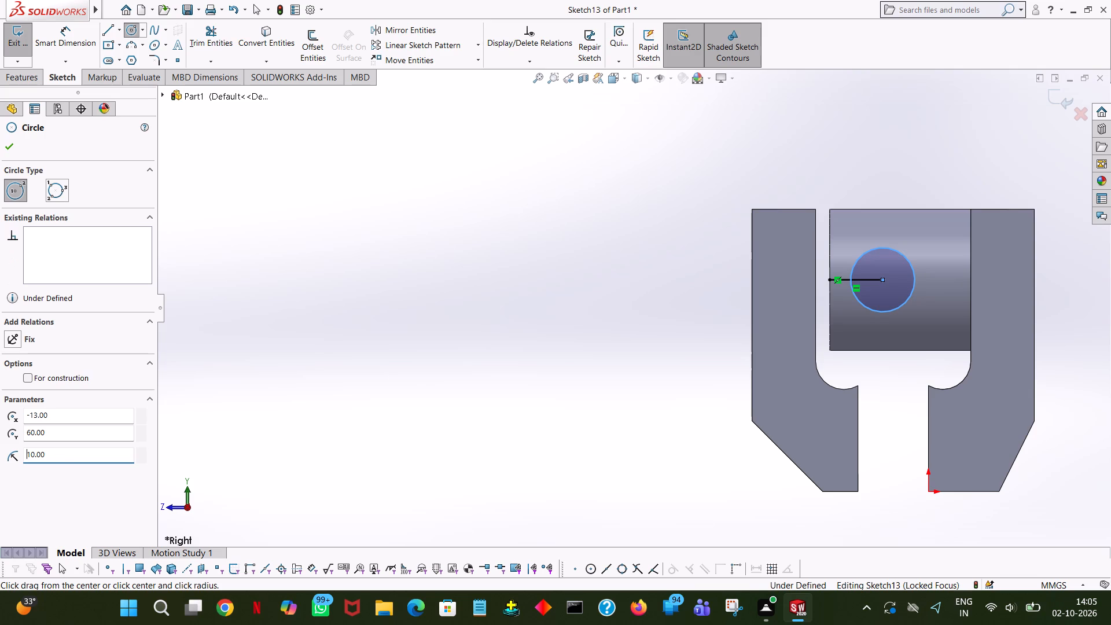
pyautogui.rightClick(914, 285)
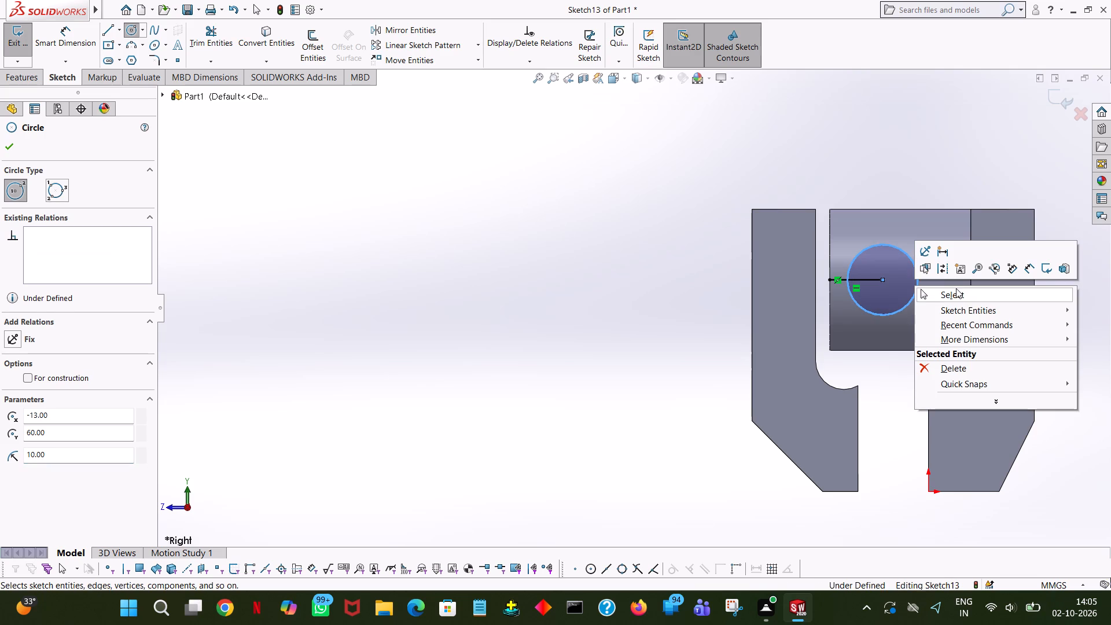
pyautogui.click(958, 289)
# Draw connected lines from the circle's top point to the cylinder's free end edge, 20 mm down it, and back to the circle's bottom point.
pyautogui.click(112, 32)
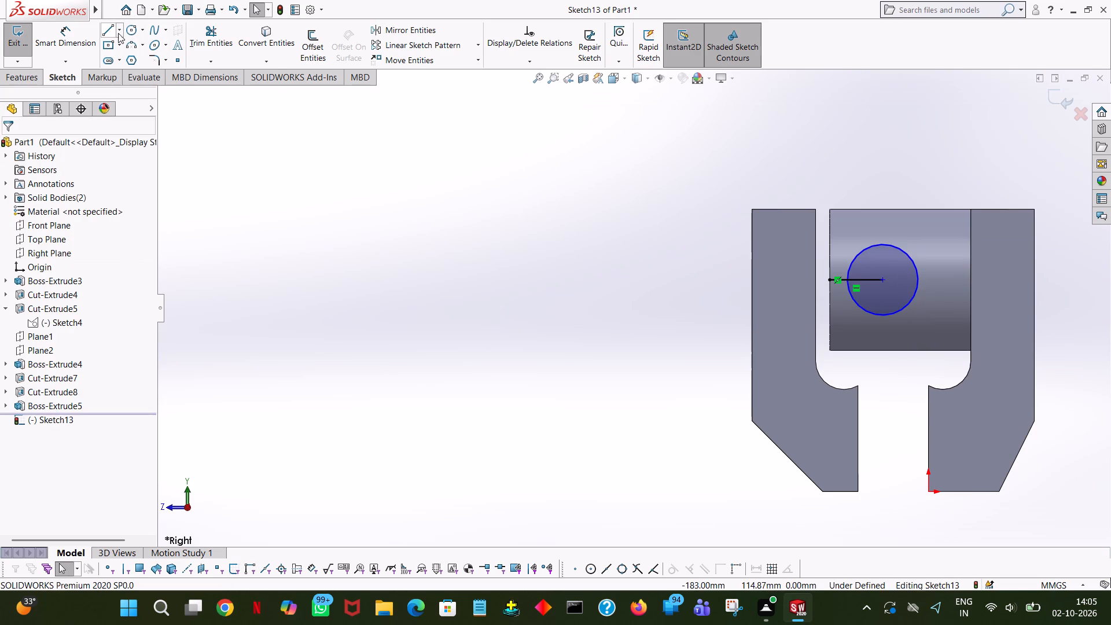
pyautogui.click(883, 244)
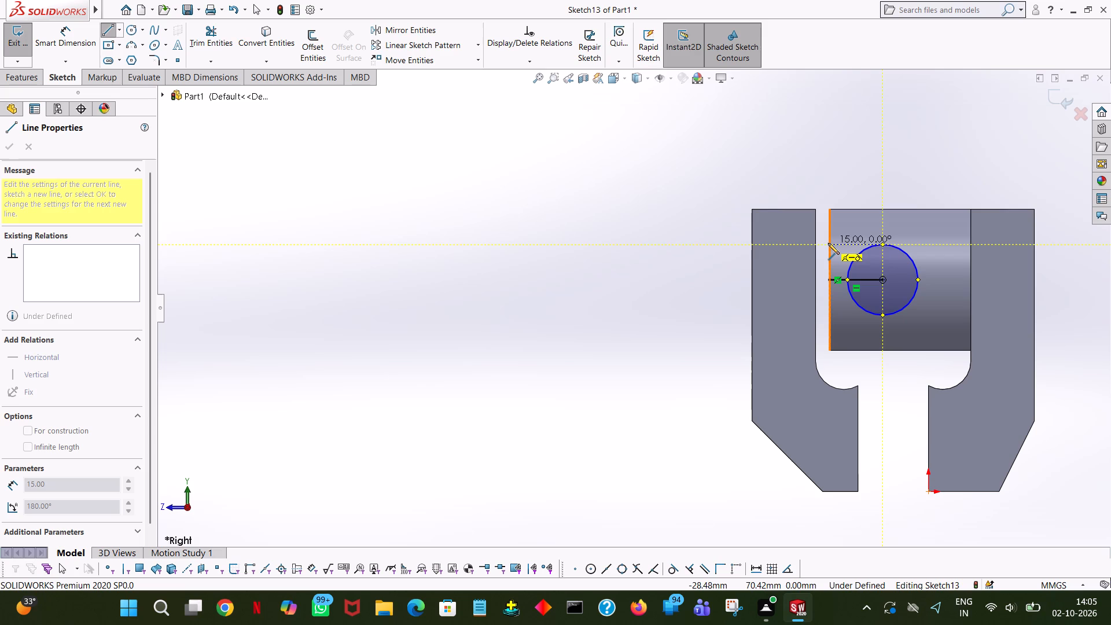
pyautogui.click(828, 243)
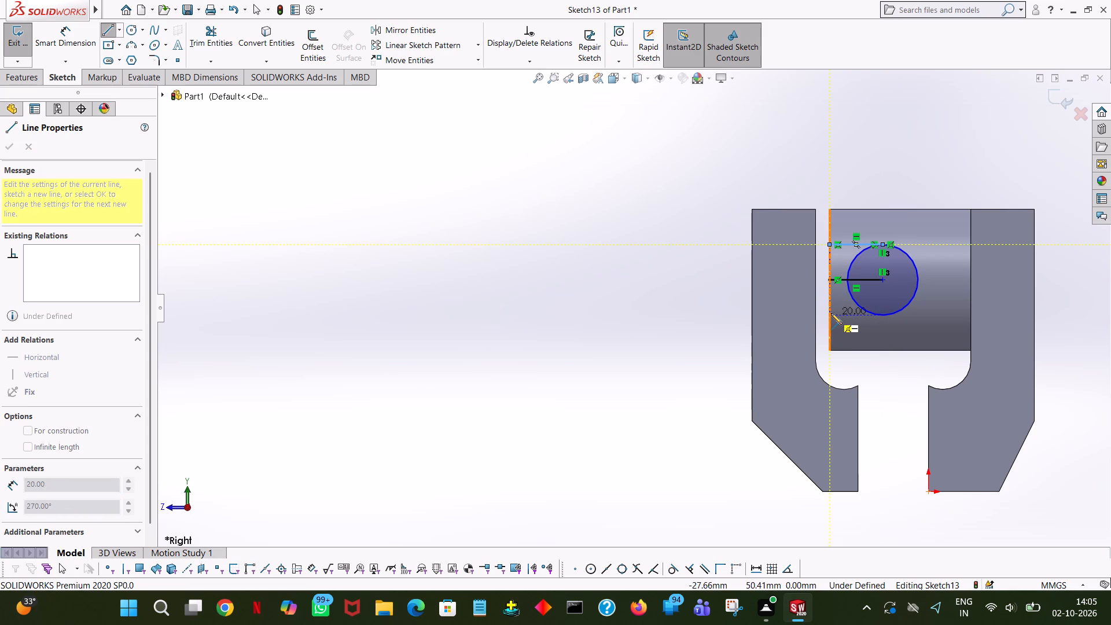
pyautogui.click(830, 313)
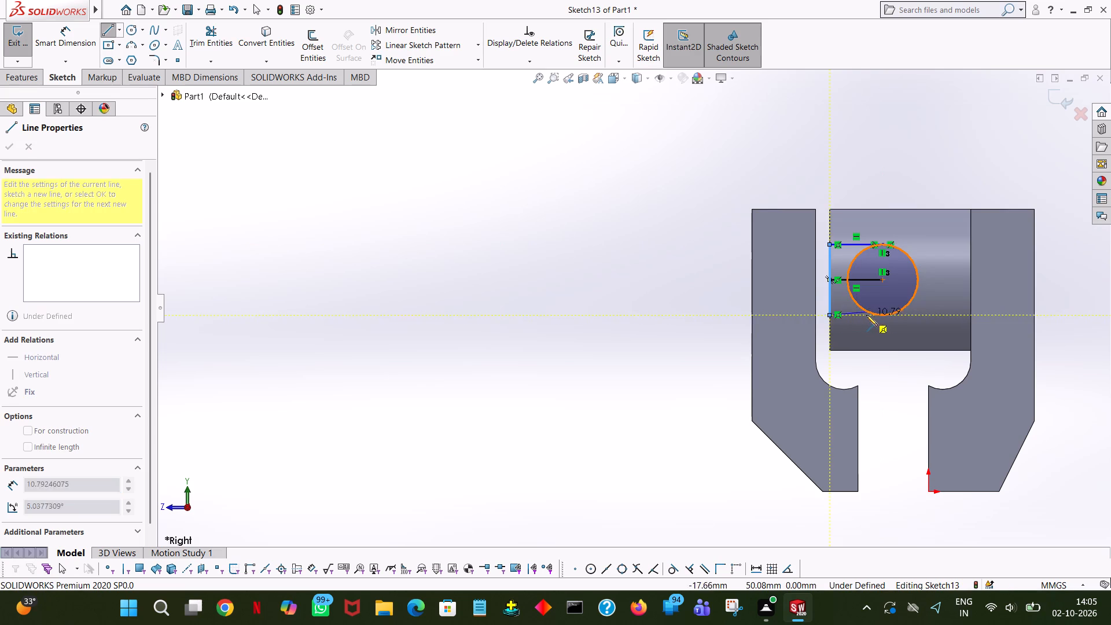
pyautogui.click(882, 315)
pyautogui.rightClick(882, 315)
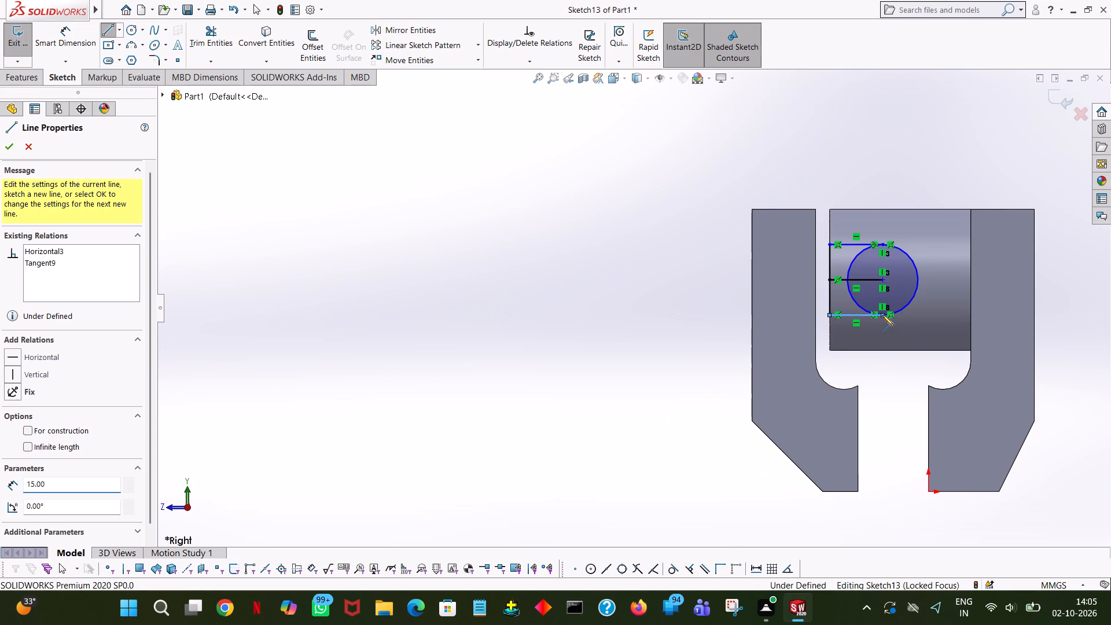
pyautogui.click(894, 320)
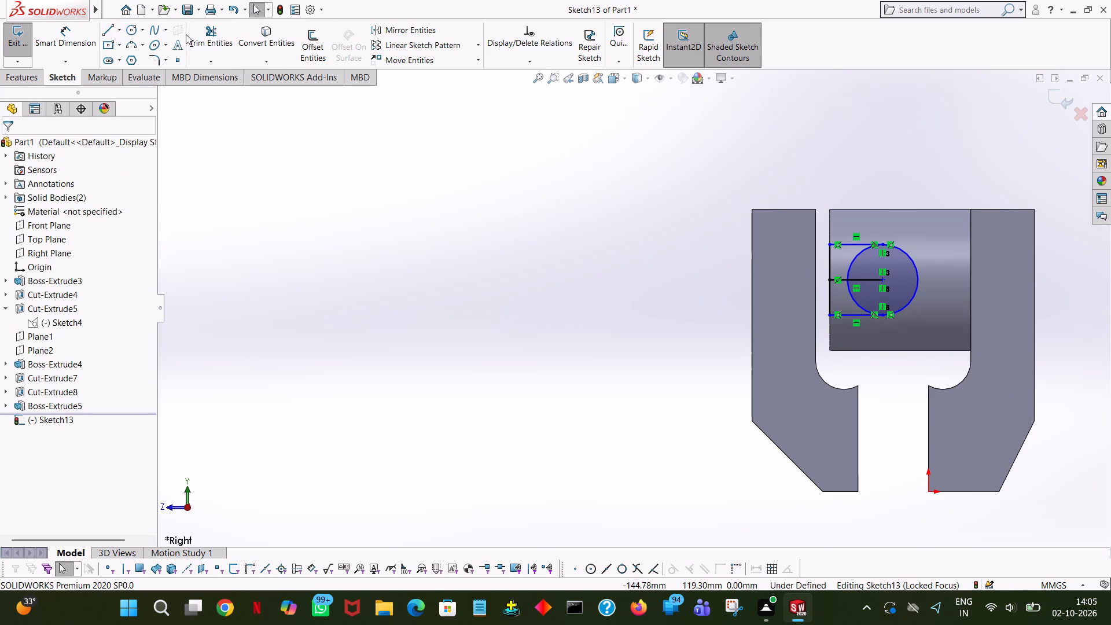
# Trim the 15 mm centre line and the circle's inner half to leave a closed round-ended slot profile.
pyautogui.click(198, 37)
pyautogui.click(845, 282)
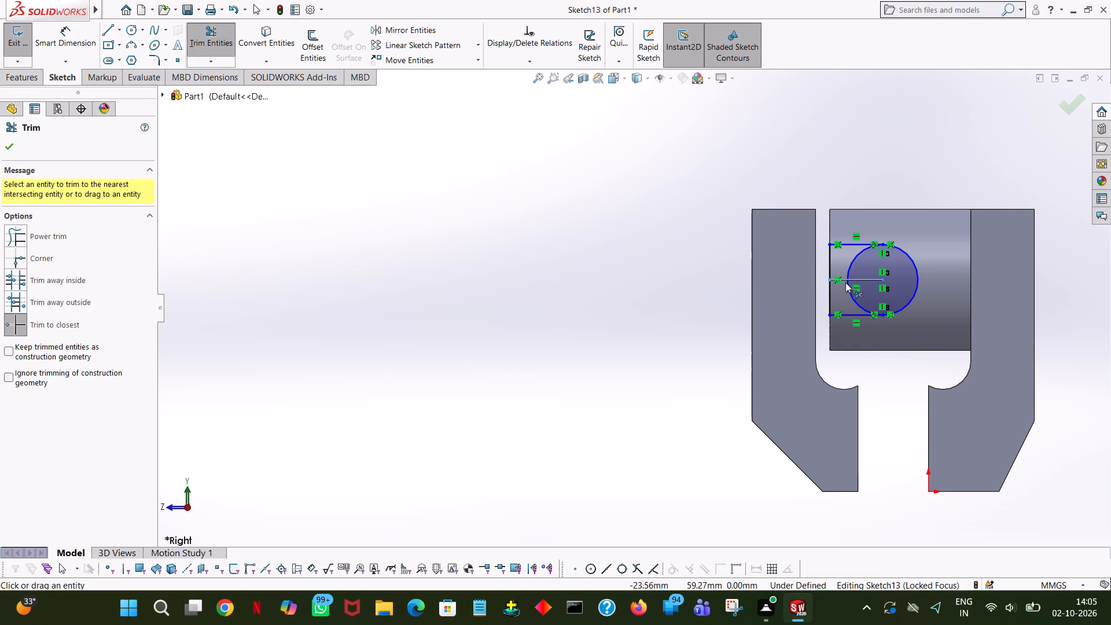
pyautogui.click(864, 281)
pyautogui.click(852, 260)
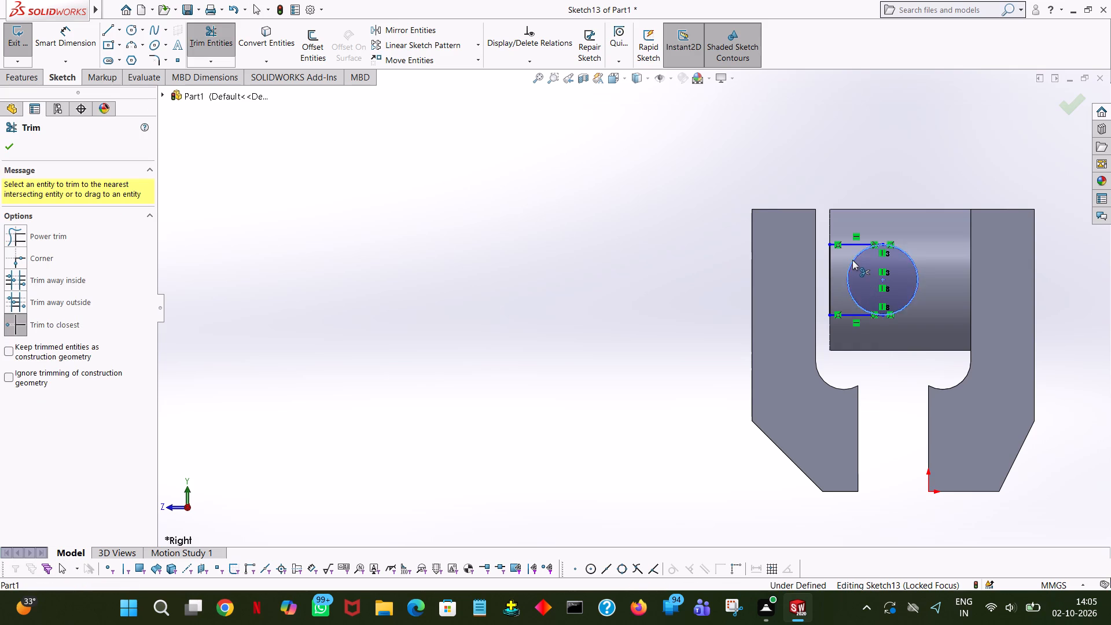
pyautogui.click(6, 146)
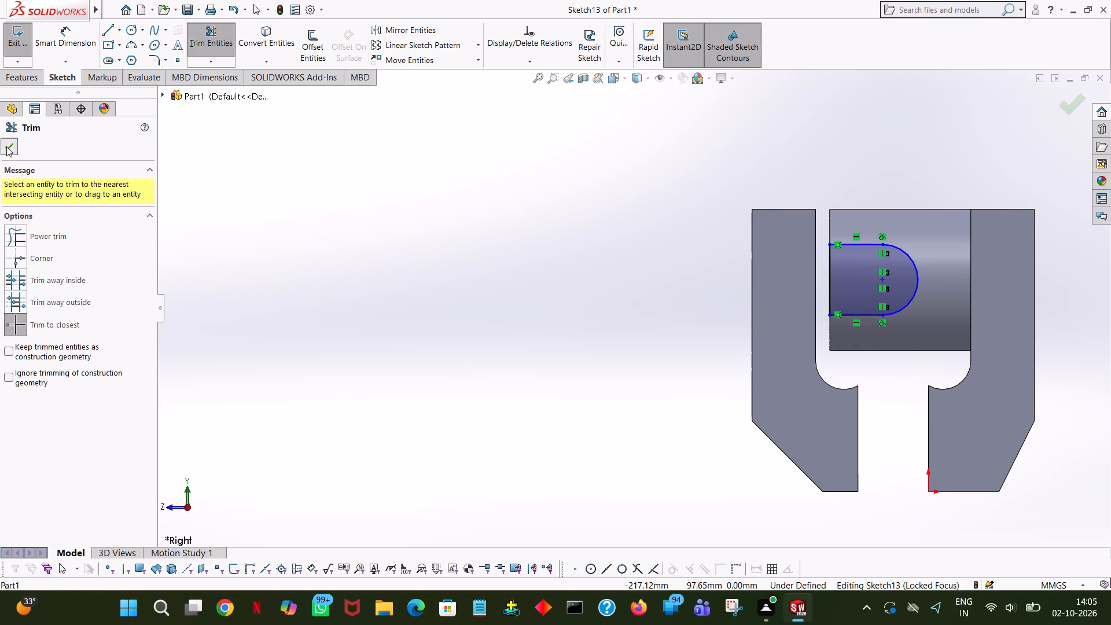
# Cut-extrude the slot profile through the cylinder from the sketch plane with a Blind depth of 50 mm.
pyautogui.click(15, 83)
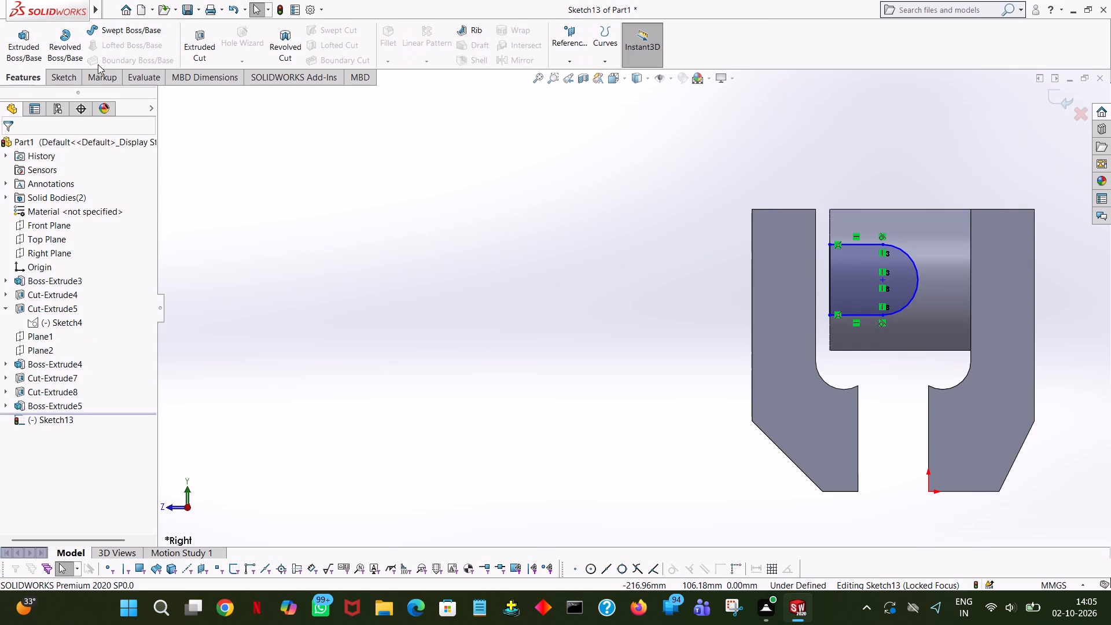
pyautogui.click(204, 49)
pyautogui.moveTo(473, 169); pyautogui.dragTo(542, 304, button='middle')
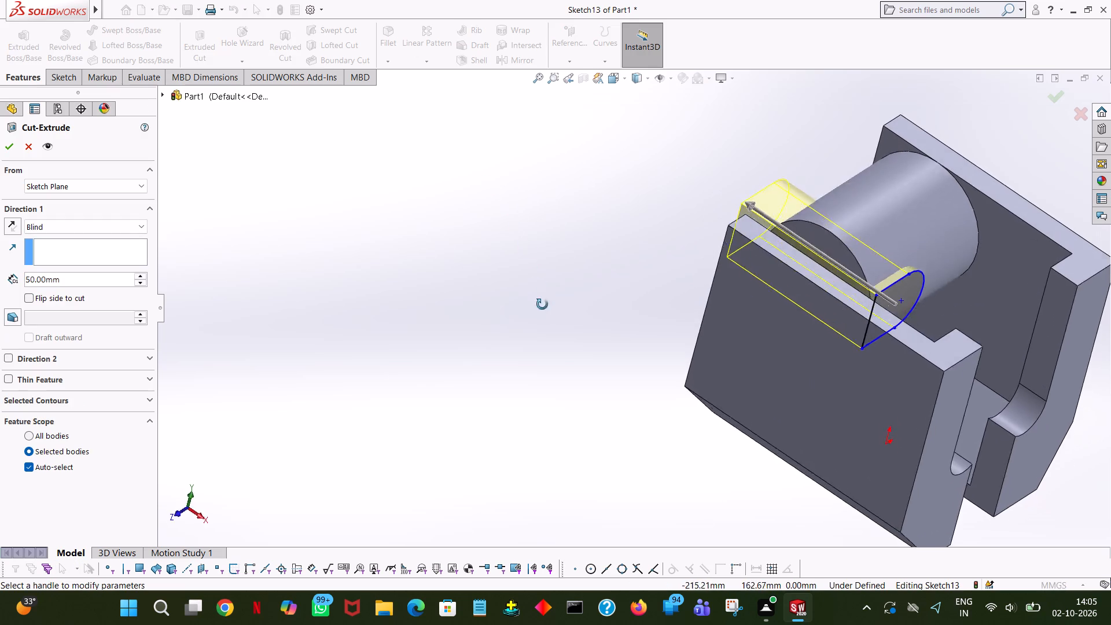
pyautogui.moveTo(542, 304); pyautogui.dragTo(545, 336, button='middle')
pyautogui.click(10, 142)
pyautogui.click(369, 205)
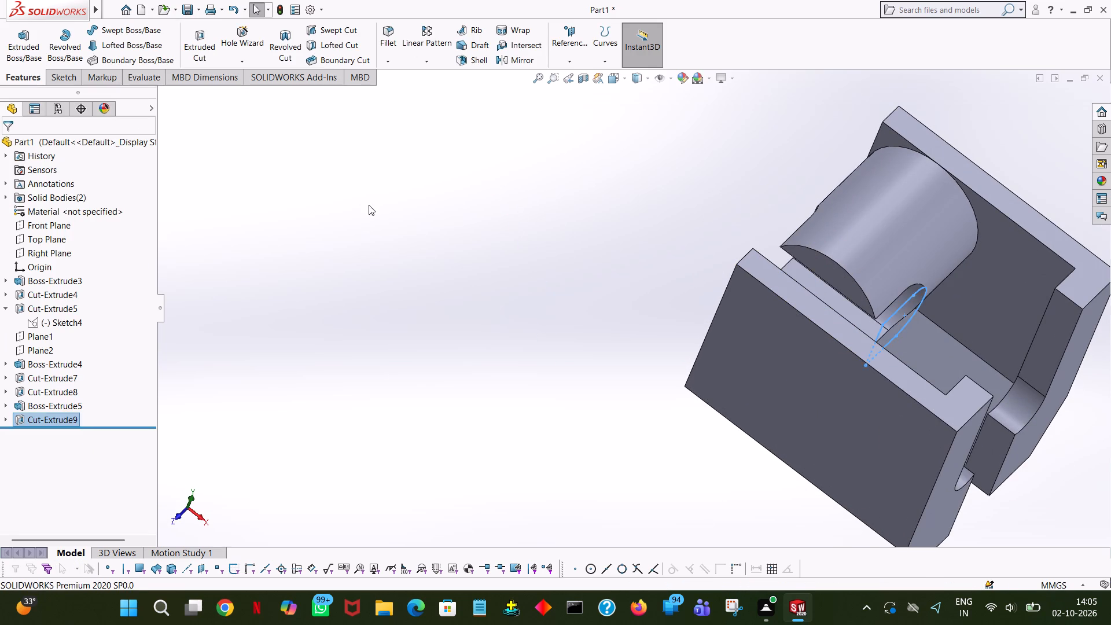
pyautogui.moveTo(369, 205); pyautogui.dragTo(412, 67, button='middle')
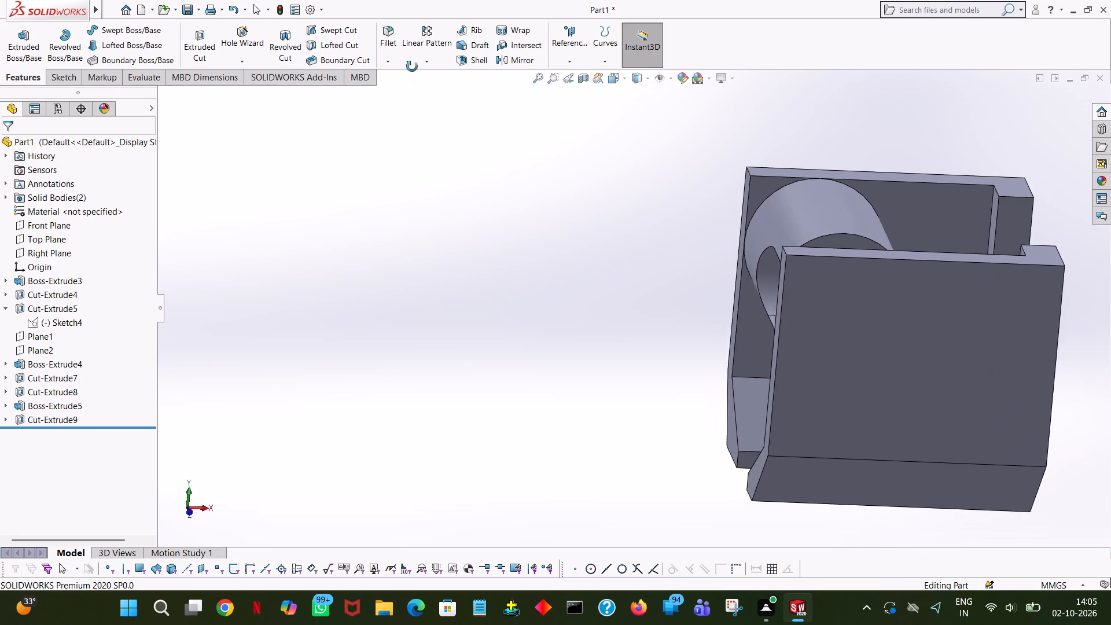
# Start an Extruded Cut sketch on the flat outer face of the arm that carries the slotted boss, viewed face-on.
pyautogui.moveTo(412, 67); pyautogui.dragTo(409, 60, button='middle')
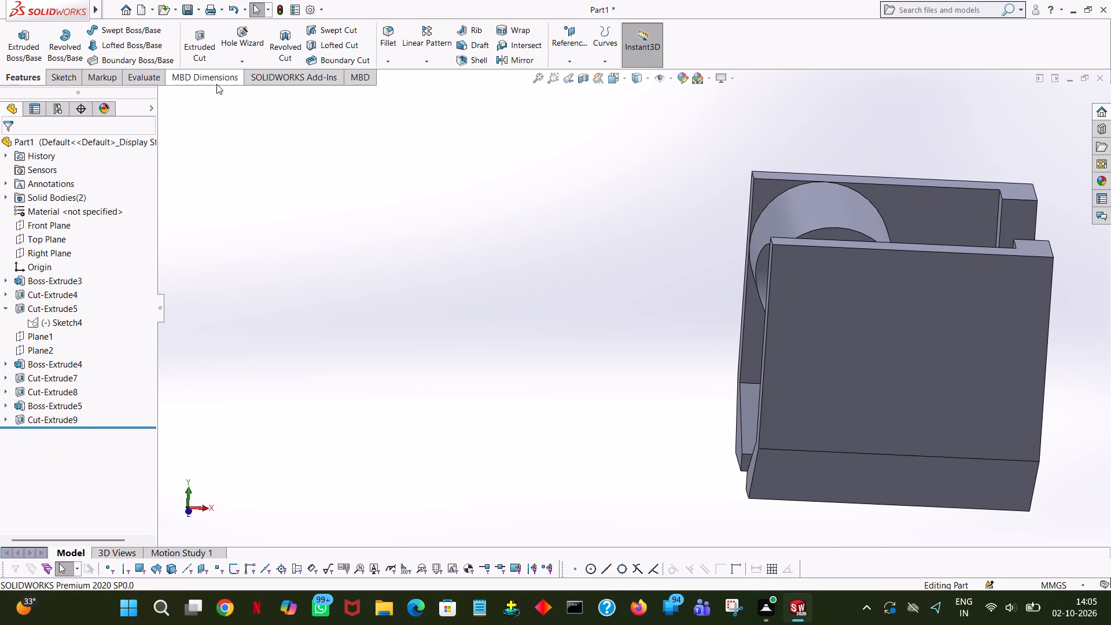
pyautogui.moveTo(473, 238); pyautogui.dragTo(498, 274, button='middle')
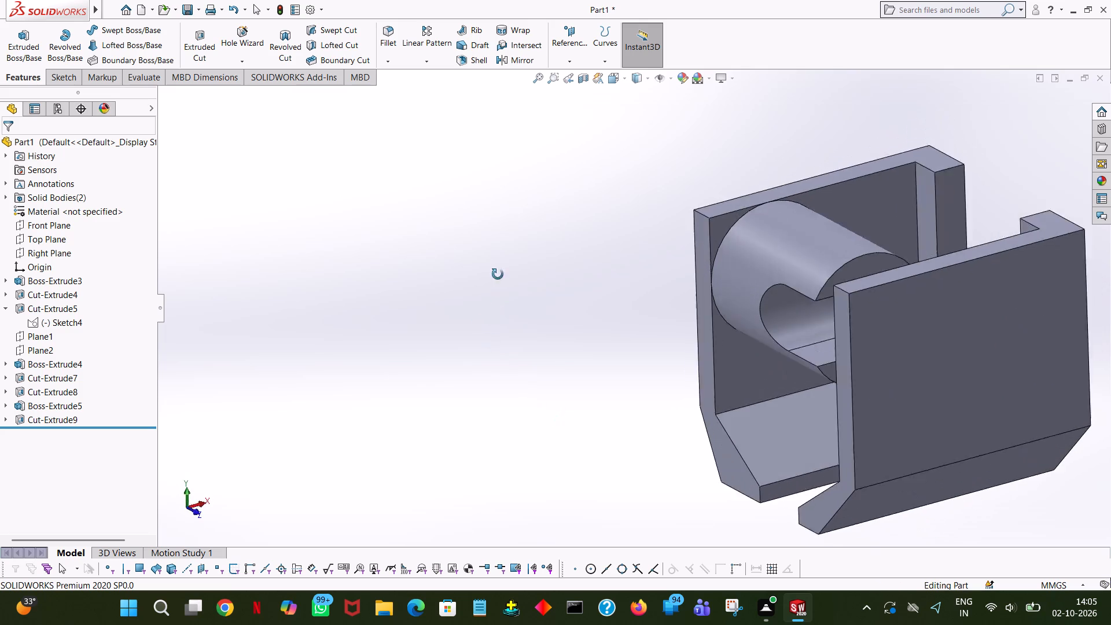
pyautogui.moveTo(498, 274); pyautogui.dragTo(690, 232, button='middle')
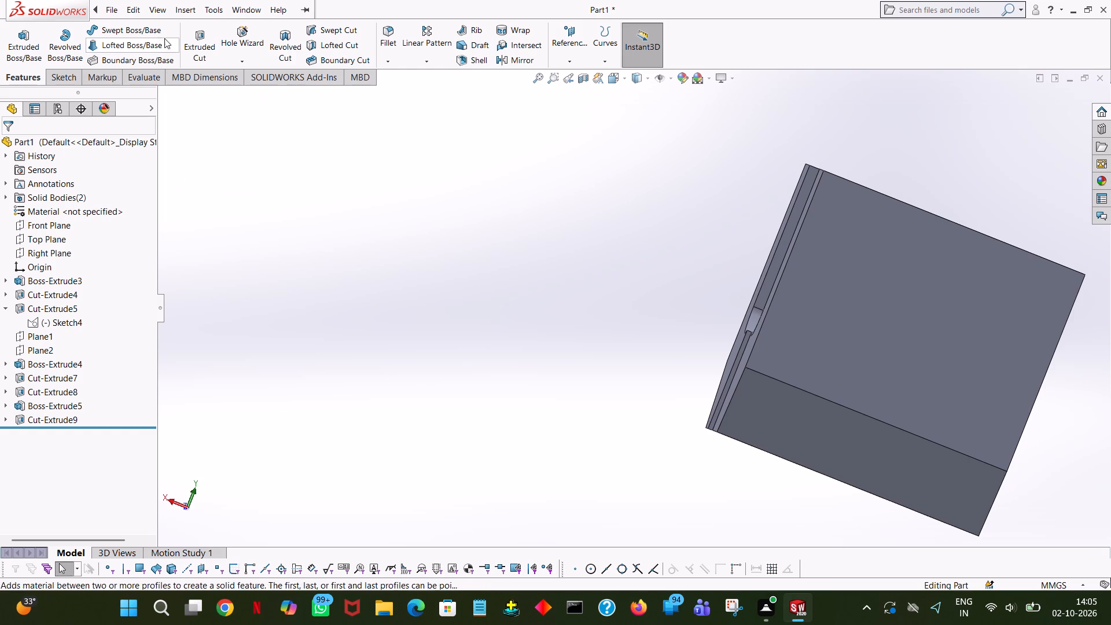
pyautogui.click(206, 38)
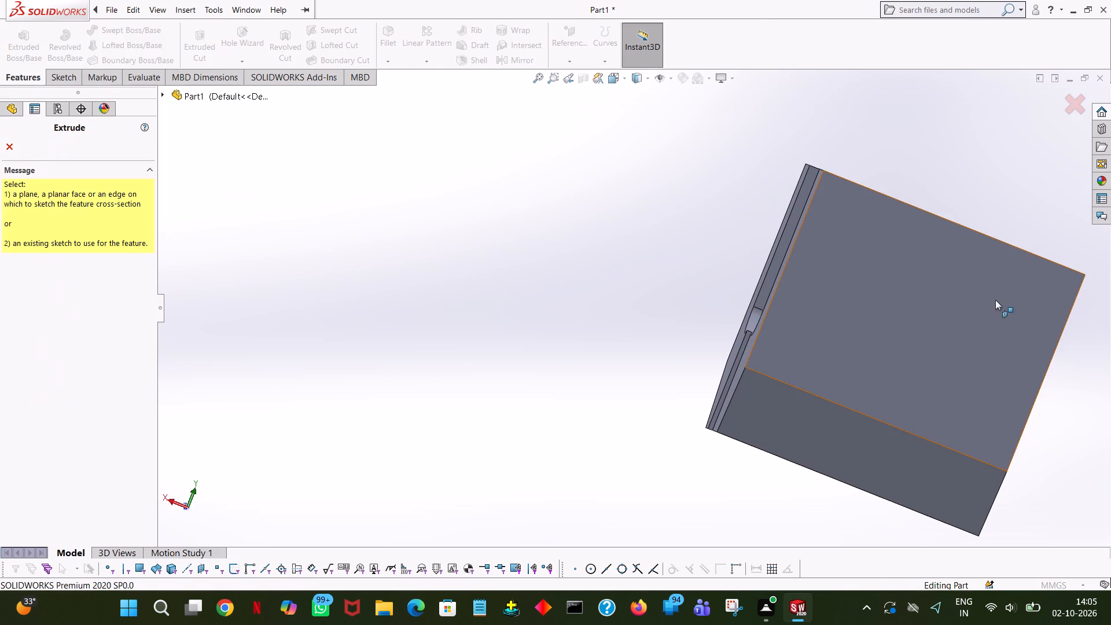
pyautogui.click(995, 300)
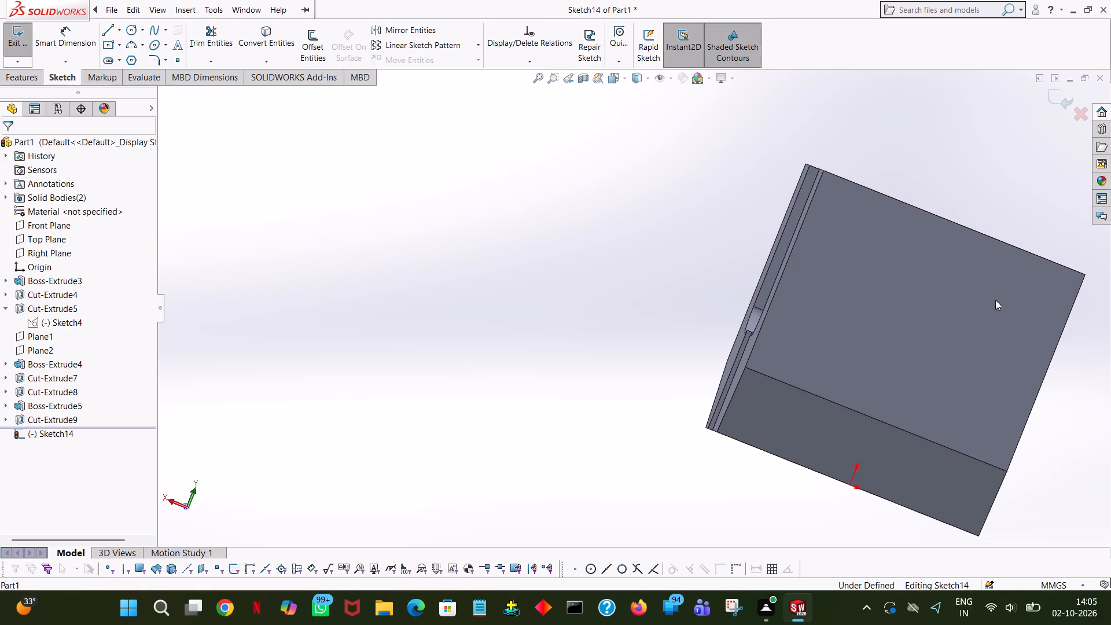
pyautogui.press('space')
pyautogui.click(142, 87)
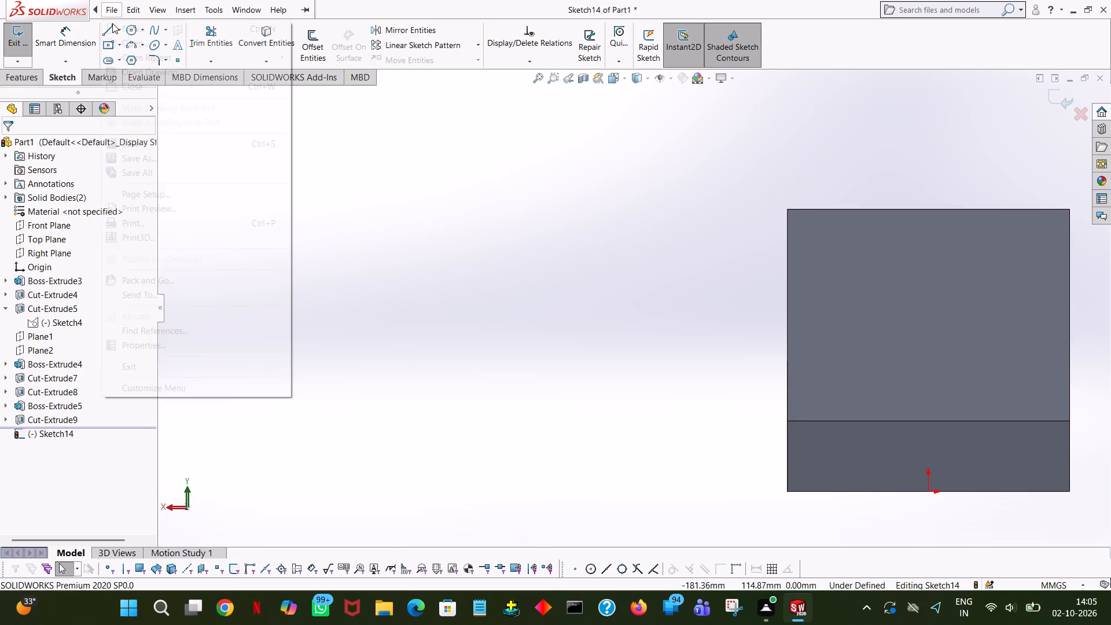
# Draw a 20 mm line along the face's top edge from the boss-side corner, continuing with a 20 mm vertical line downward.
pyautogui.click(106, 28)
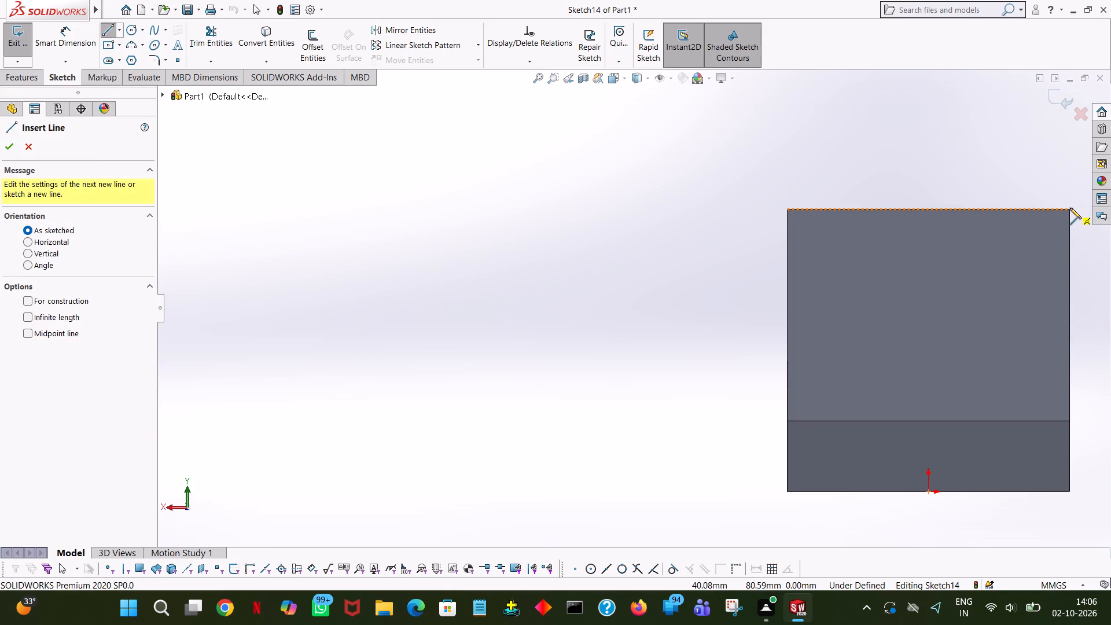
pyautogui.moveTo(1055, 202); pyautogui.dragTo(1044, 436, button='middle')
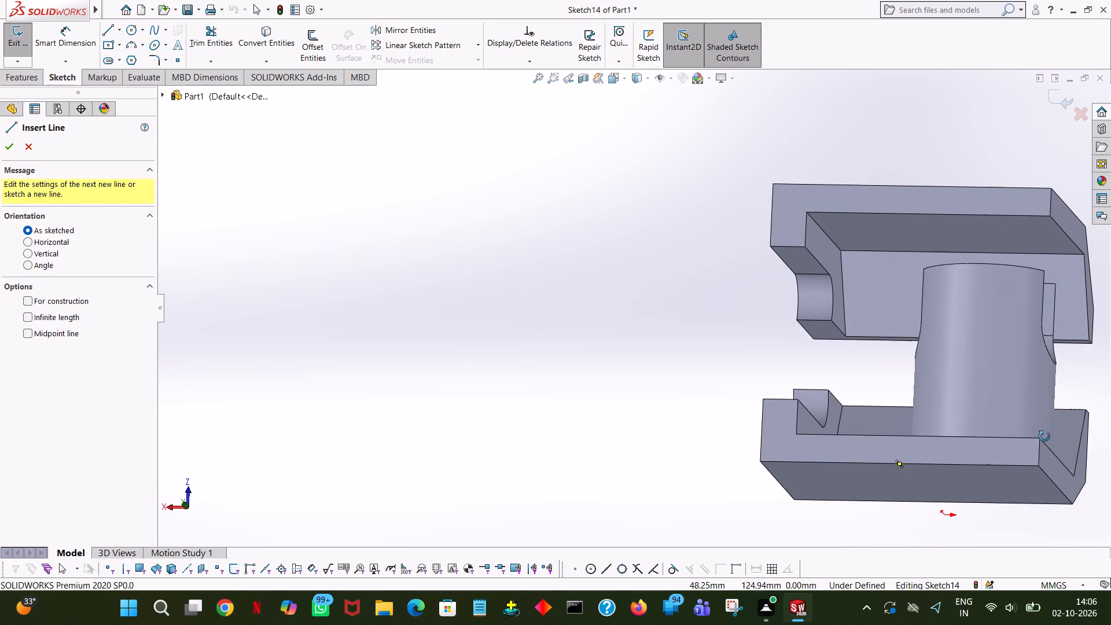
pyautogui.moveTo(1044, 436); pyautogui.dragTo(1047, 231, button='middle')
pyautogui.press('space')
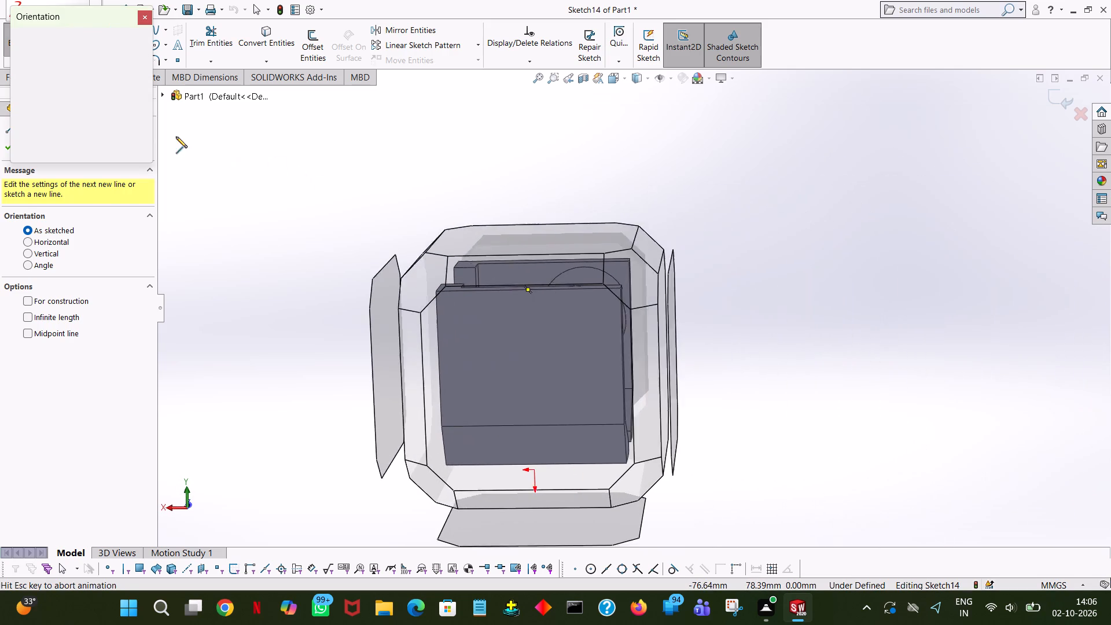
pyautogui.click(142, 86)
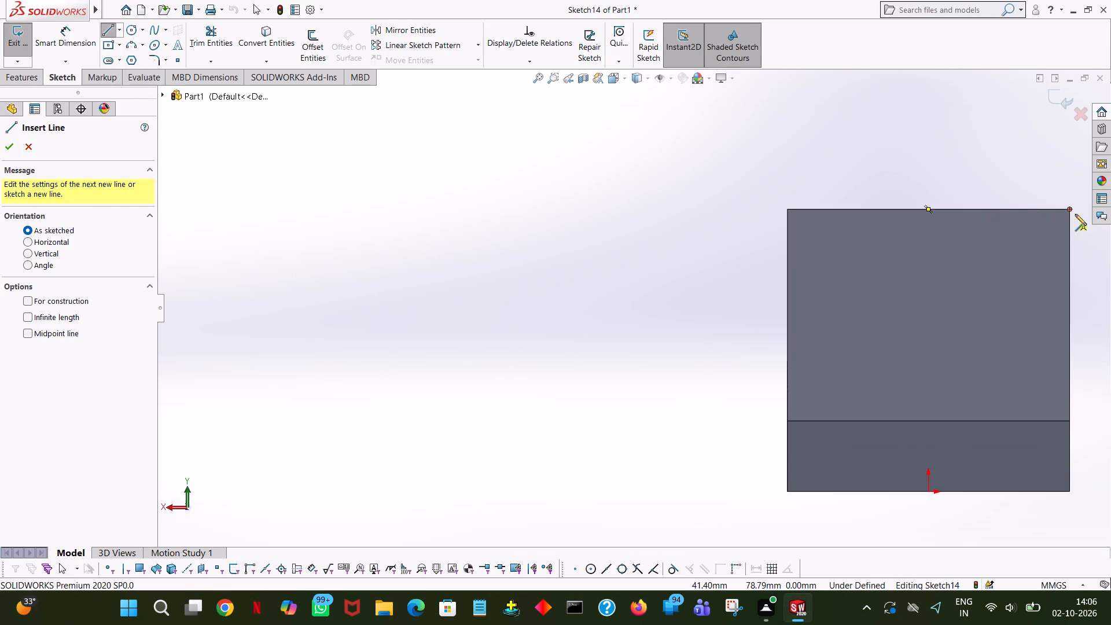
pyautogui.click(1070, 209)
pyautogui.click(1033, 209)
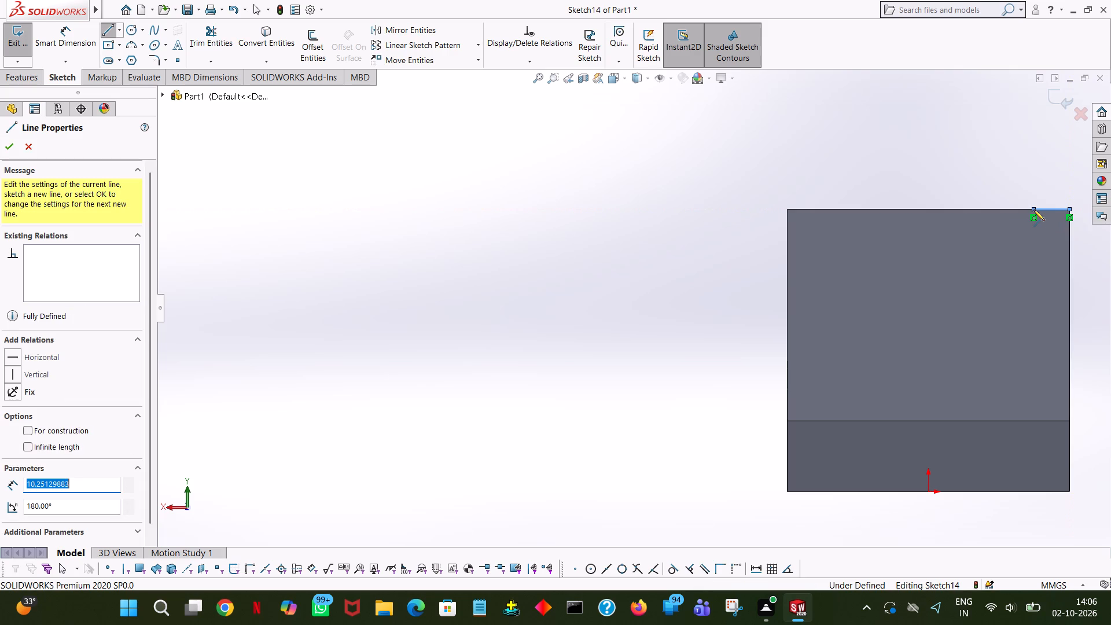
pyautogui.write('20')
pyautogui.press('Return')
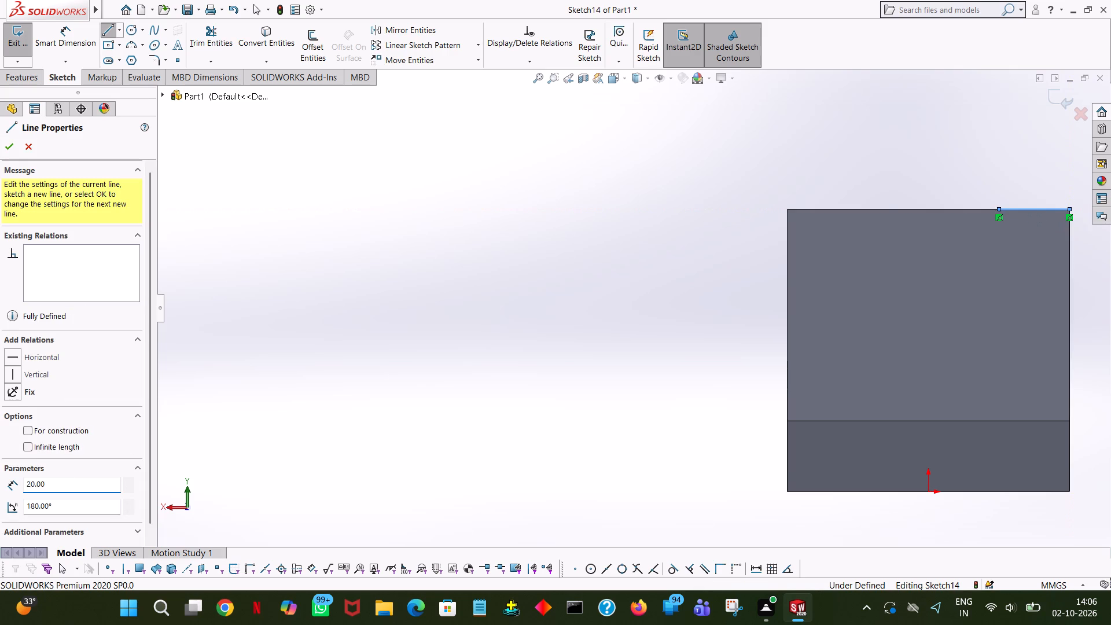
pyautogui.click(998, 299)
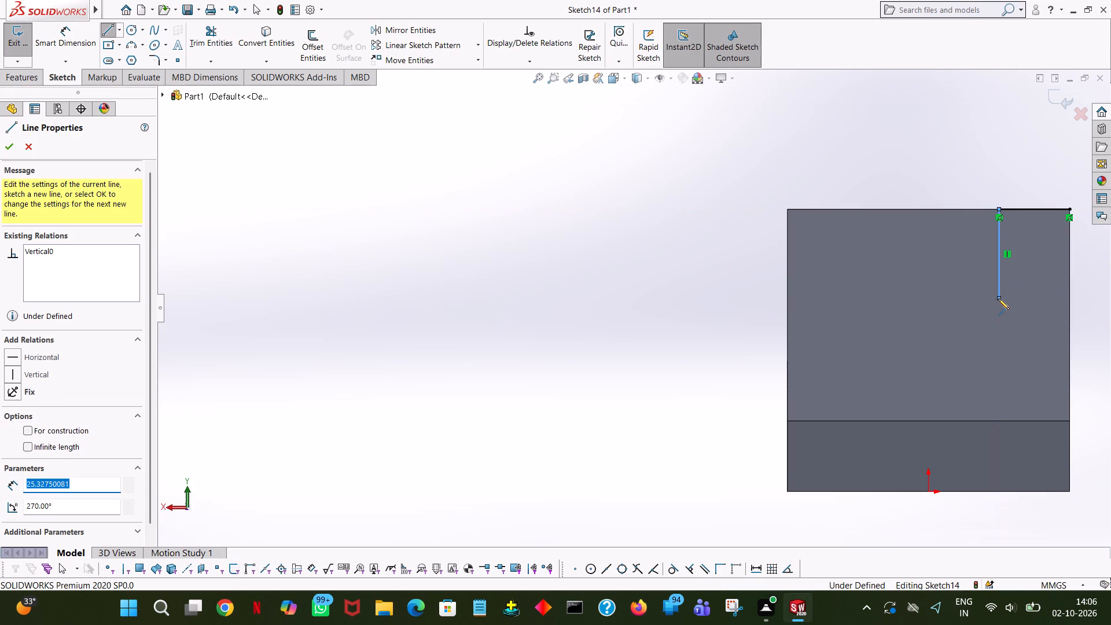
pyautogui.write('20')
pyautogui.press('Return')
pyautogui.rightClick(998, 299)
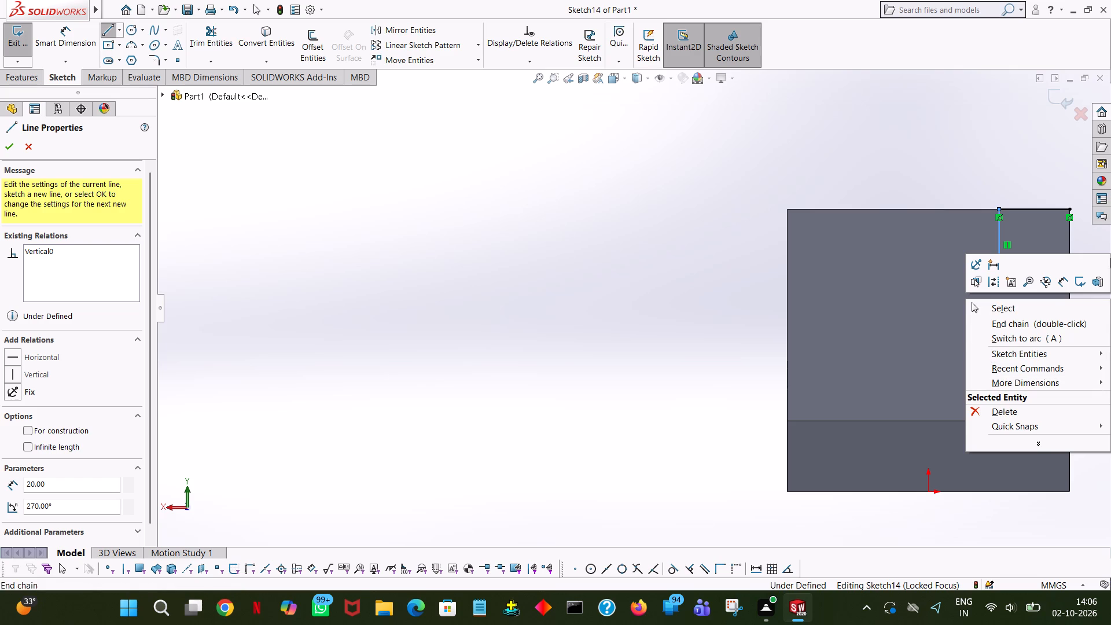
pyautogui.click(1025, 308)
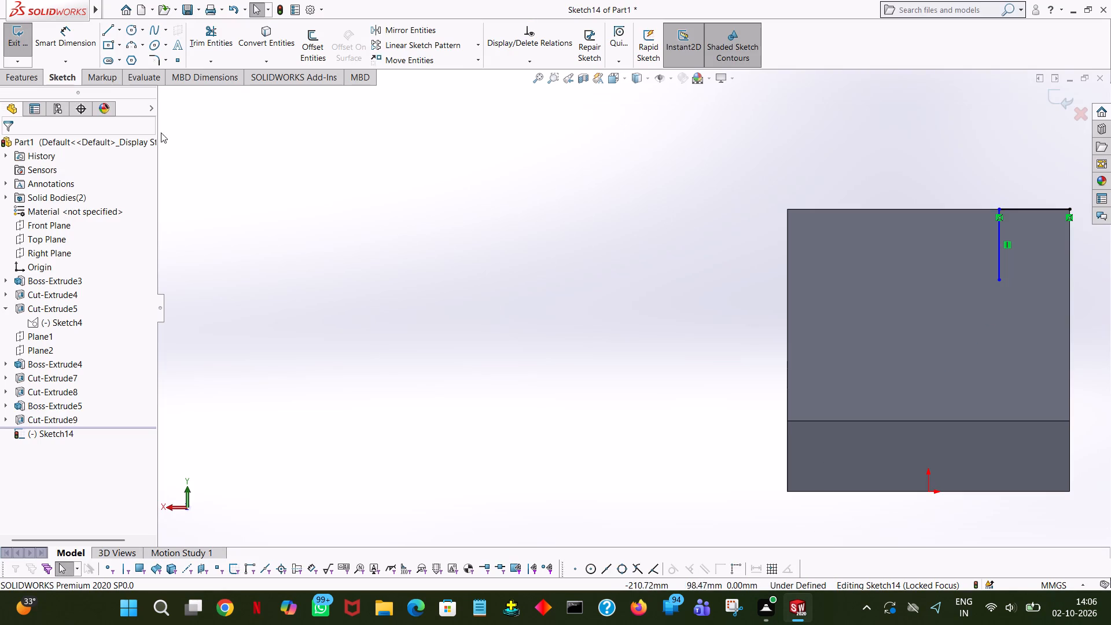
# Sketch a circle centred on the lower endpoint of the vertical line and set its radius to 10 mm.
pyautogui.click(129, 27)
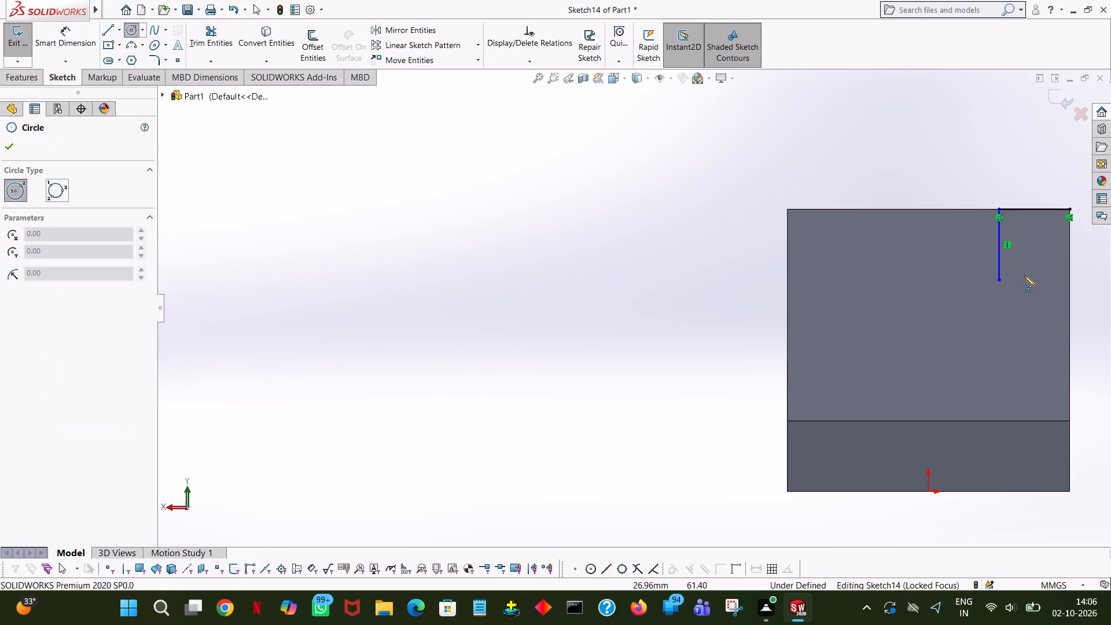
pyautogui.click(1000, 278)
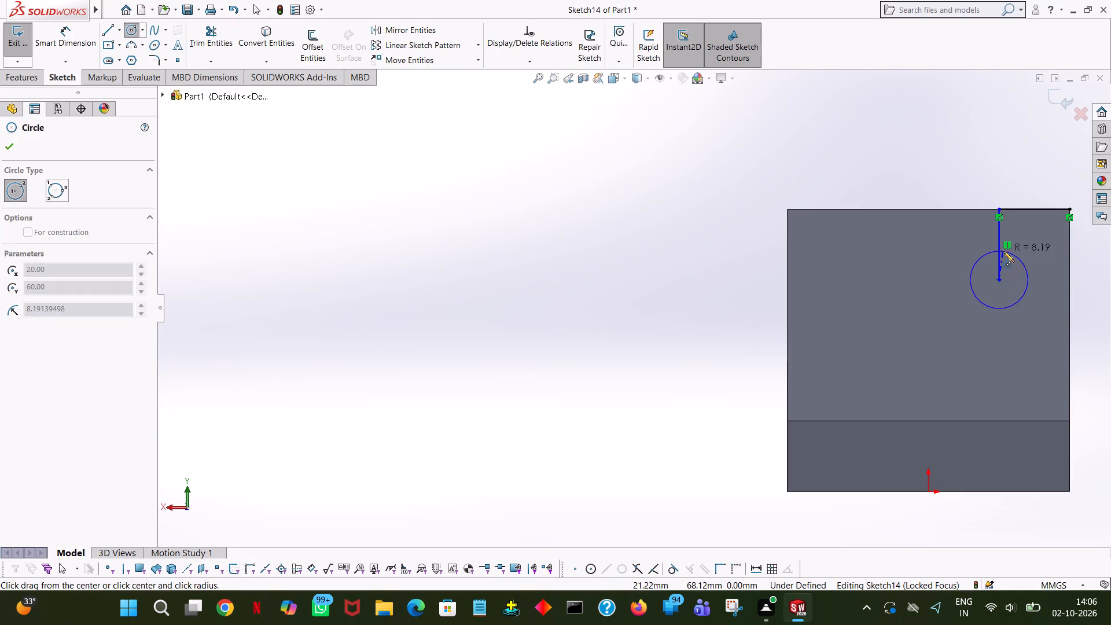
pyautogui.click(1003, 251)
pyautogui.write('20')
pyautogui.press('Return')
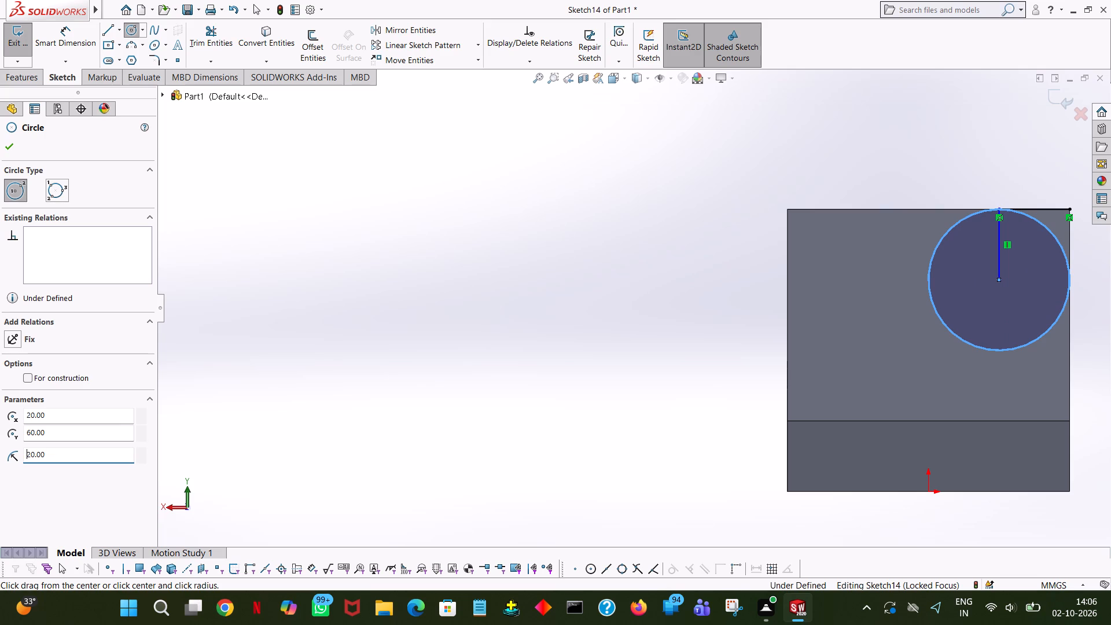
pyautogui.doubleClick(73, 451)
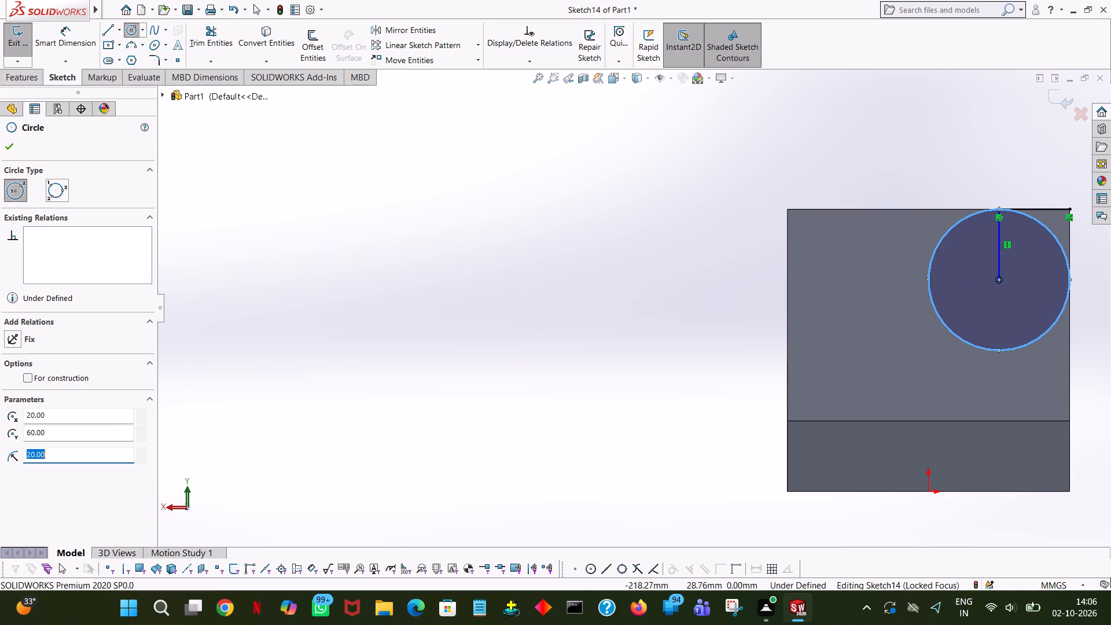
pyautogui.write('10')
pyautogui.press('Return')
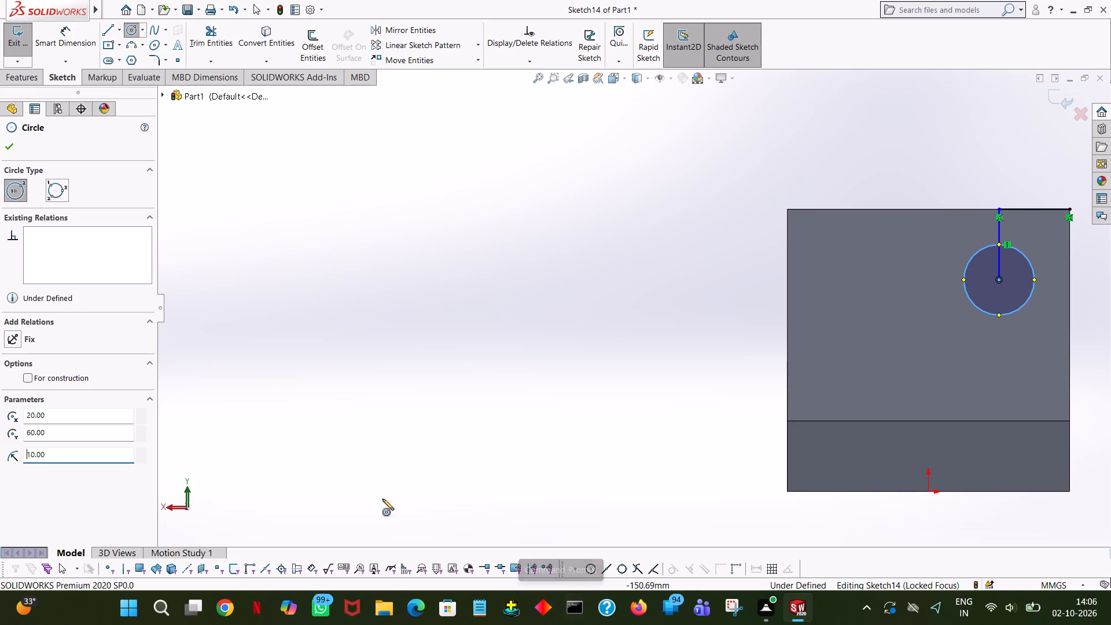
pyautogui.click(7, 139)
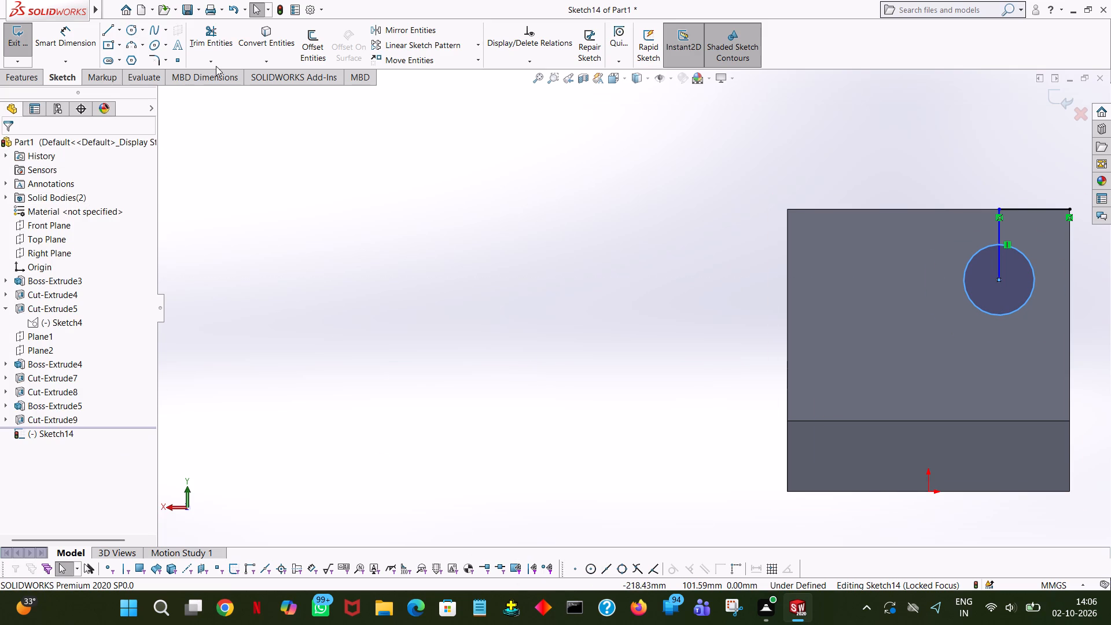
# Trim away the 20 mm horizontal and vertical locating lines, leaving only the circle in the sketch.
pyautogui.click(215, 49)
pyautogui.click(998, 233)
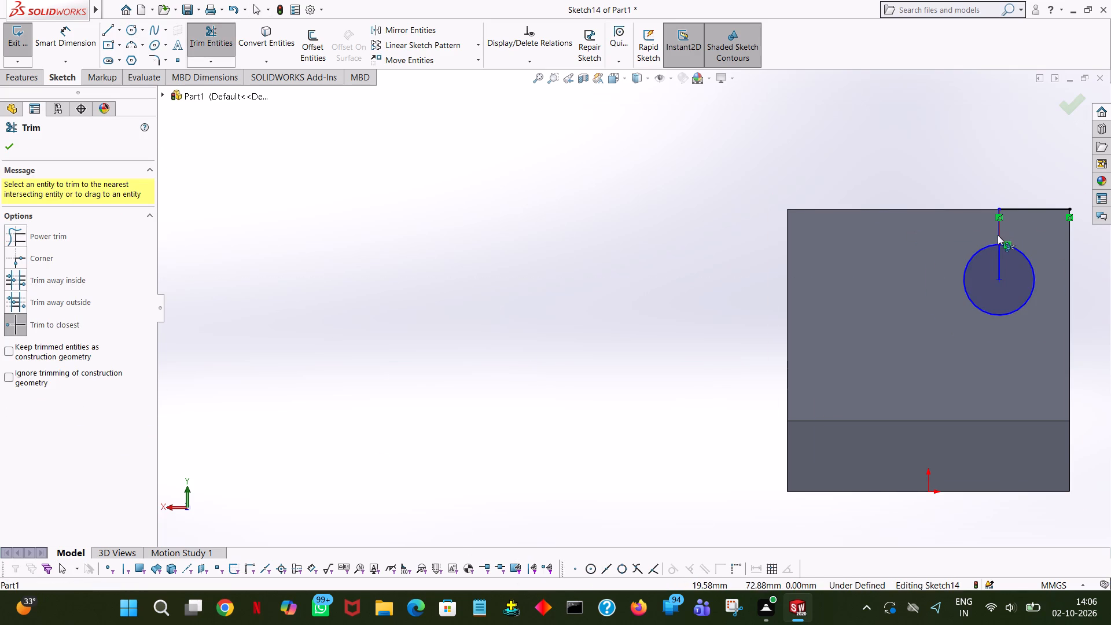
pyautogui.click(1000, 259)
pyautogui.click(1027, 209)
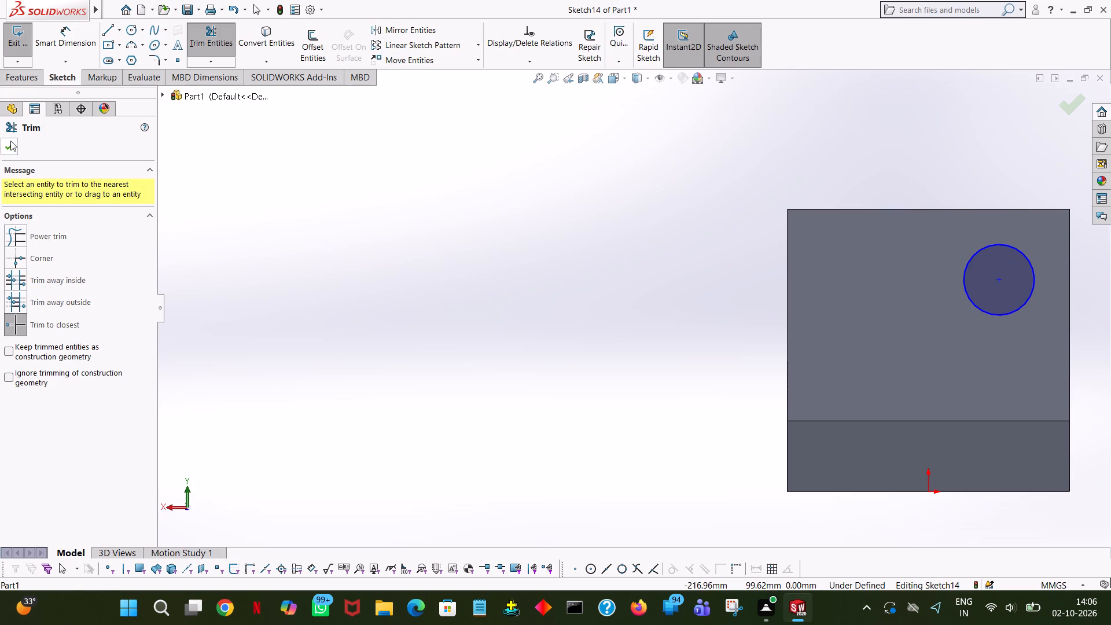
pyautogui.click(7, 142)
# Cut-extrude the circle from the sketch plane through the boss and both arms with a Blind depth of 88 mm.
pyautogui.click(35, 78)
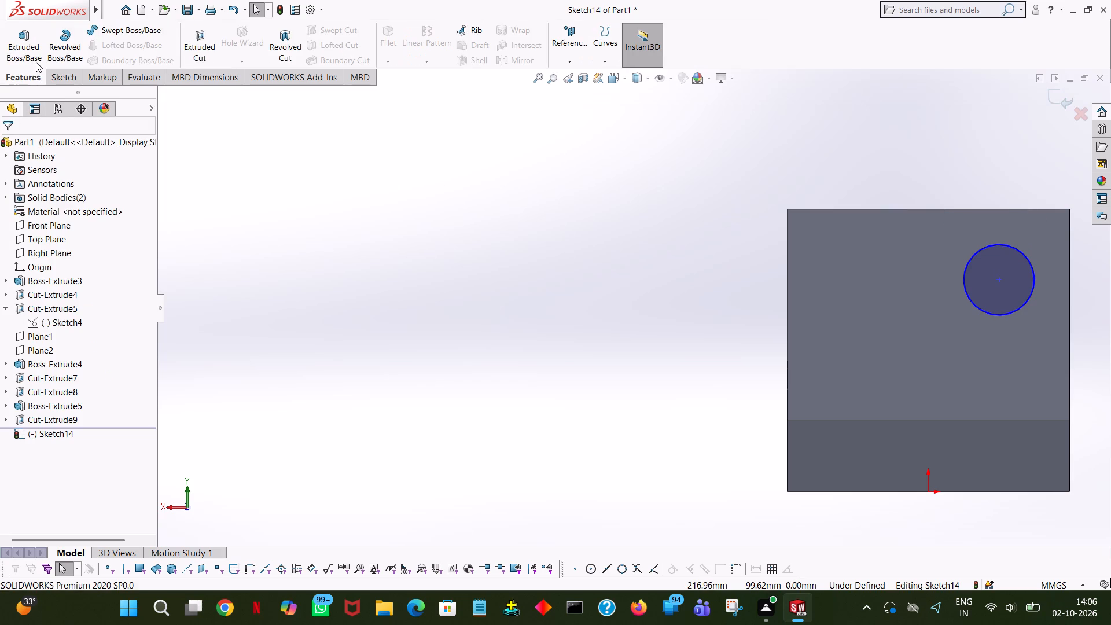
pyautogui.click(189, 52)
pyautogui.moveTo(566, 148); pyautogui.dragTo(457, 181, button='middle')
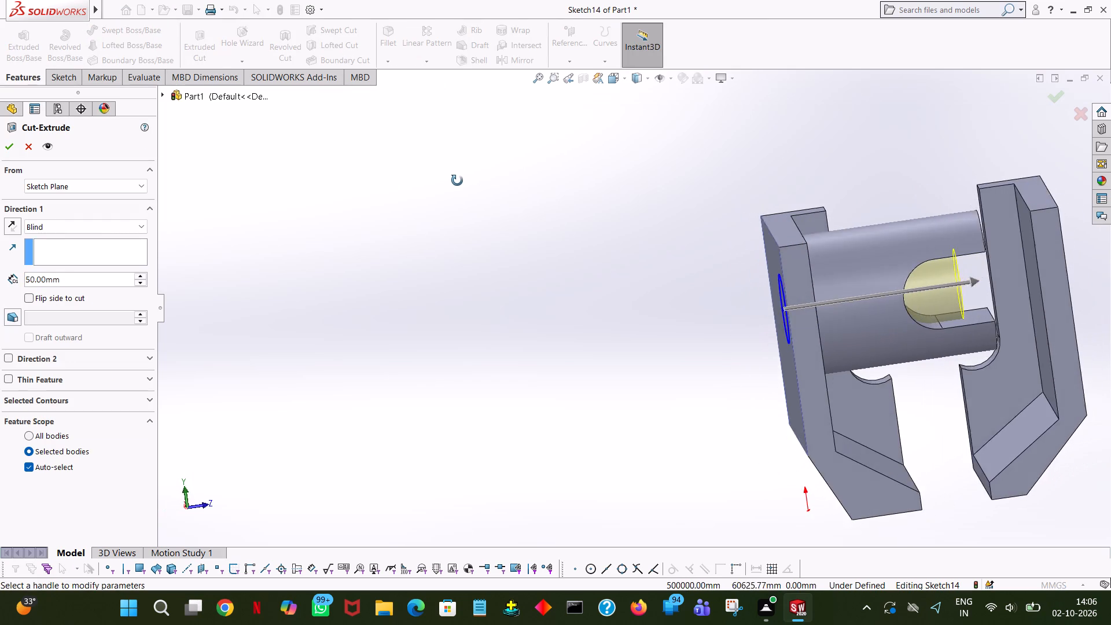
pyautogui.moveTo(457, 181); pyautogui.dragTo(444, 182, button='middle')
pyautogui.moveTo(958, 281); pyautogui.dragTo(1079, 272)
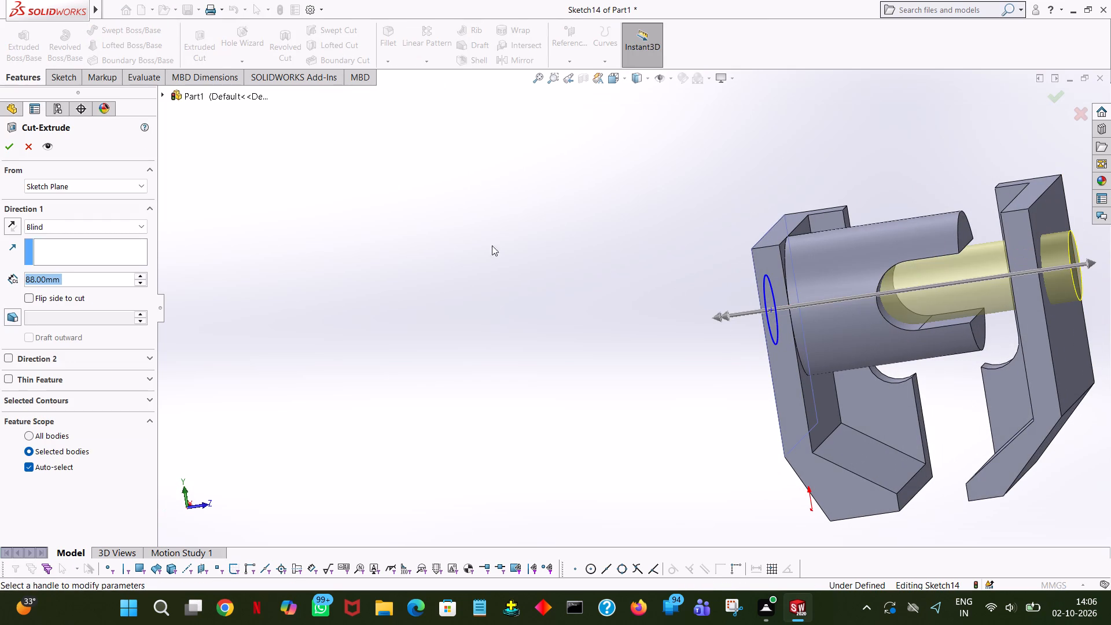
pyautogui.click(5, 145)
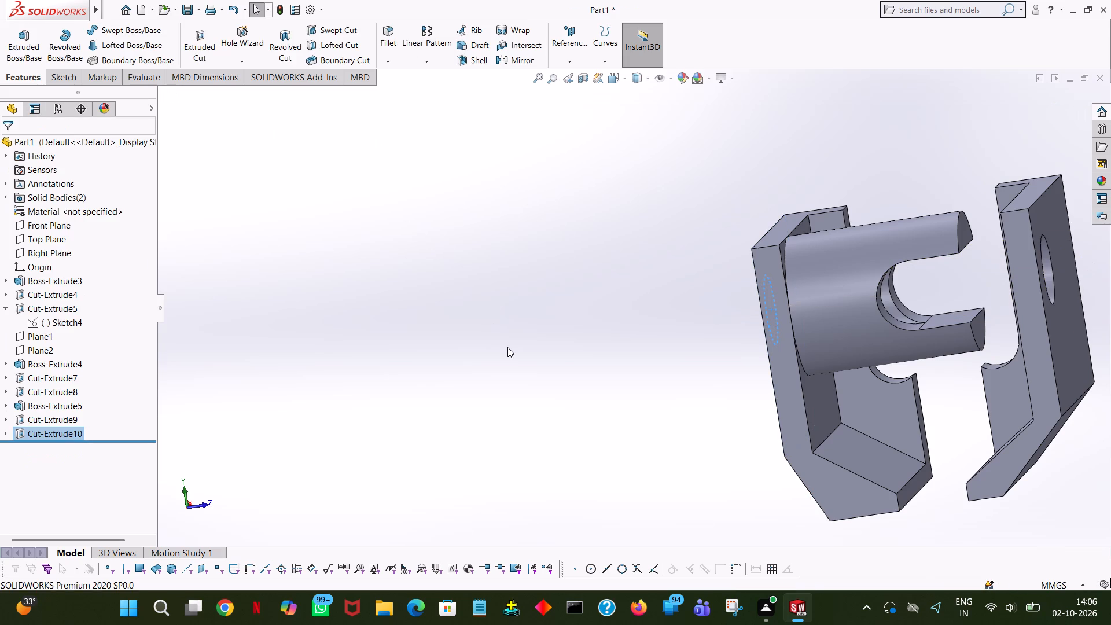
# Save a PDF of the part as "mechanical clevis bracket" in the "pdf new job" folder.
pyautogui.click(507, 348)
pyautogui.moveTo(507, 348); pyautogui.dragTo(398, 350, button='middle')
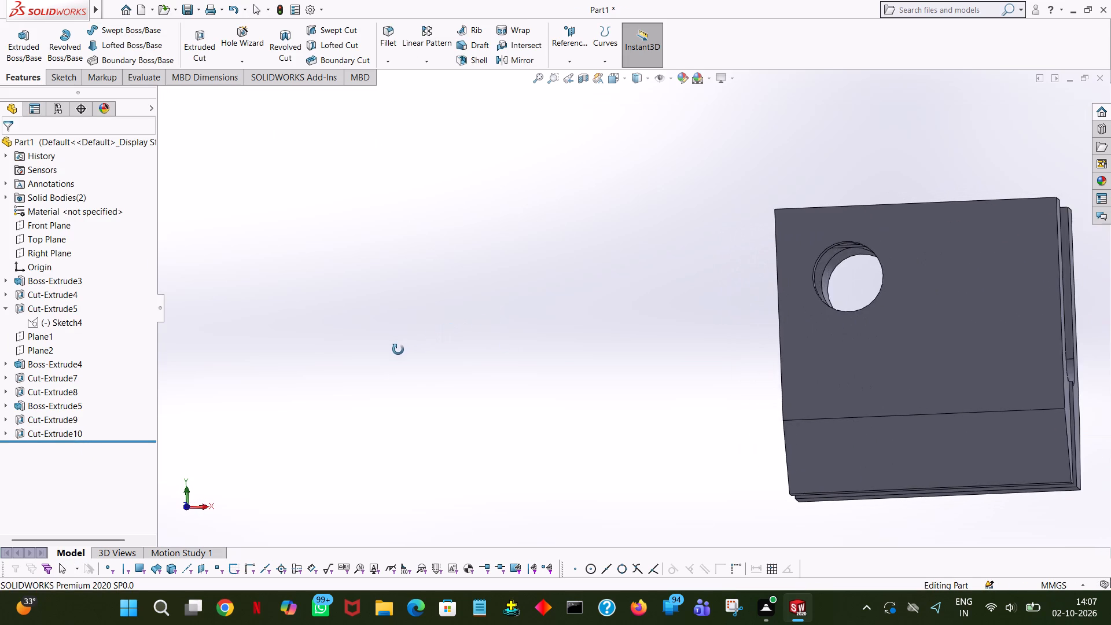
pyautogui.moveTo(398, 350); pyautogui.dragTo(9, 449, button='middle')
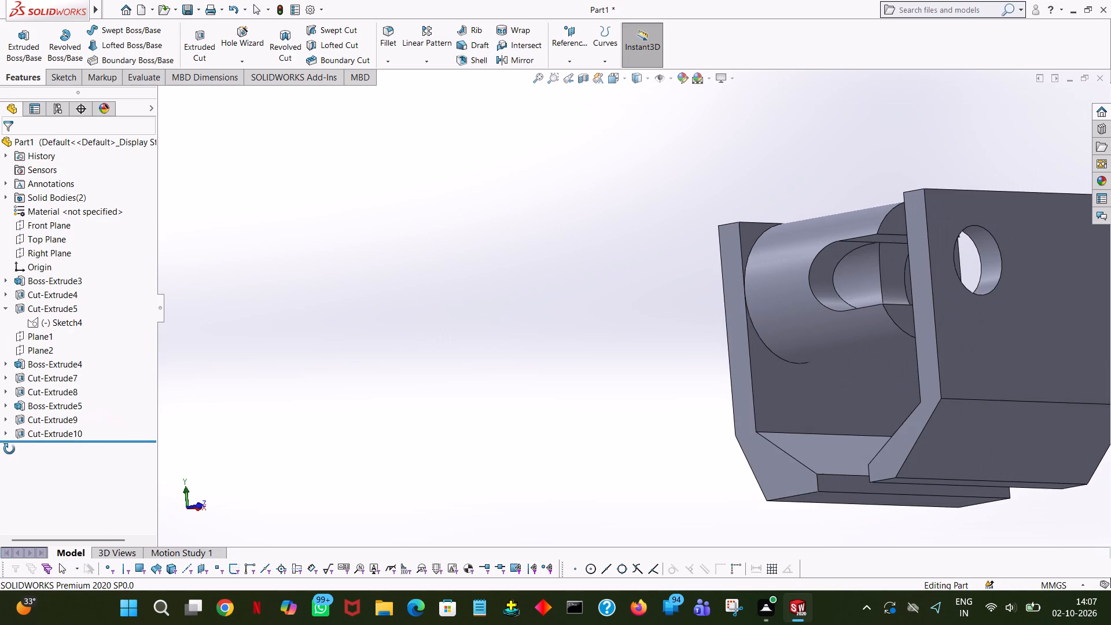
pyautogui.moveTo(9, 449); pyautogui.dragTo(27, 481, button='middle')
pyautogui.keyDown('ctrl'); pyautogui.scroll(-3, 27, 481); pyautogui.keyUp('ctrl')
pyautogui.keyDown('ctrl'); pyautogui.scroll(8, 27, 481); pyautogui.keyUp('ctrl')
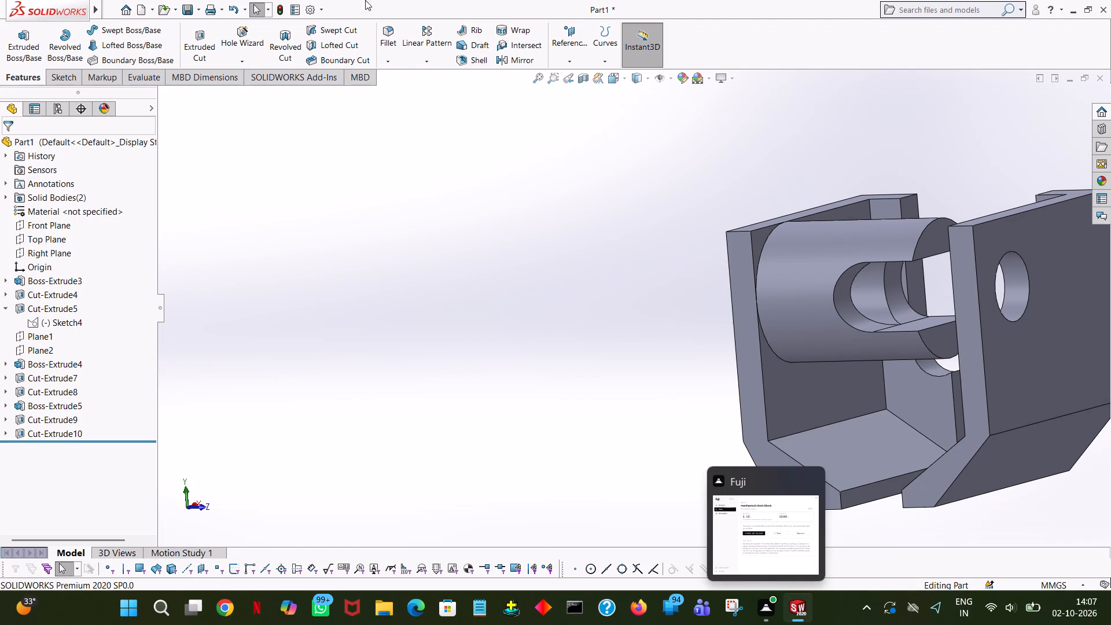
pyautogui.click(185, 3)
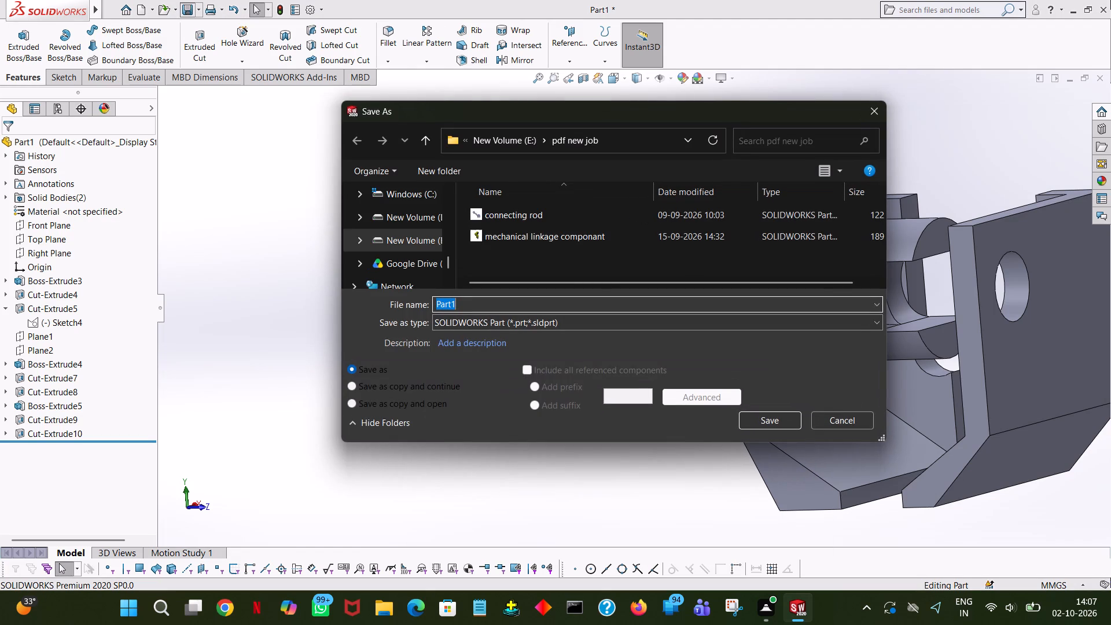
pyautogui.click(724, 318)
pyautogui.click(571, 98)
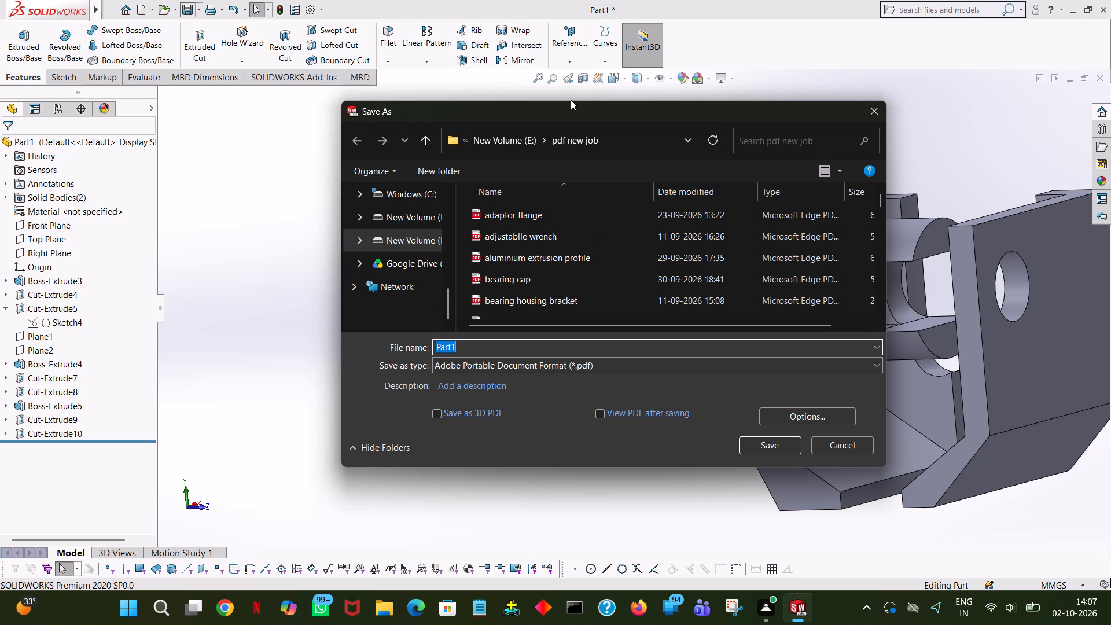
pyautogui.write('mechanical v')
pyautogui.press('BackSpace')
pyautogui.write('clevis bracket')
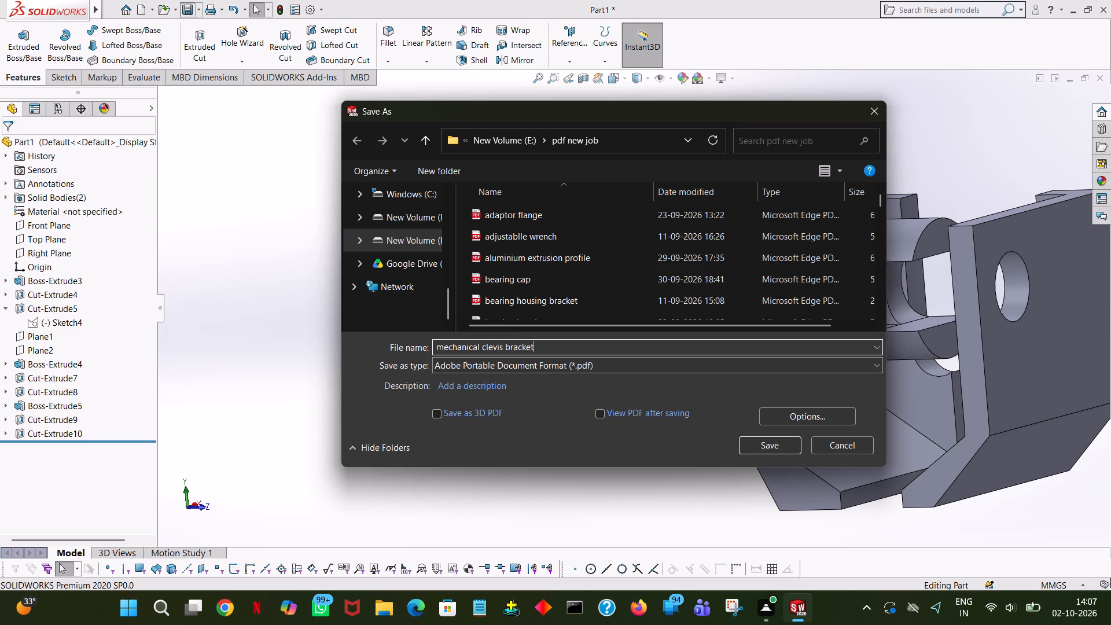
pyautogui.click(768, 449)
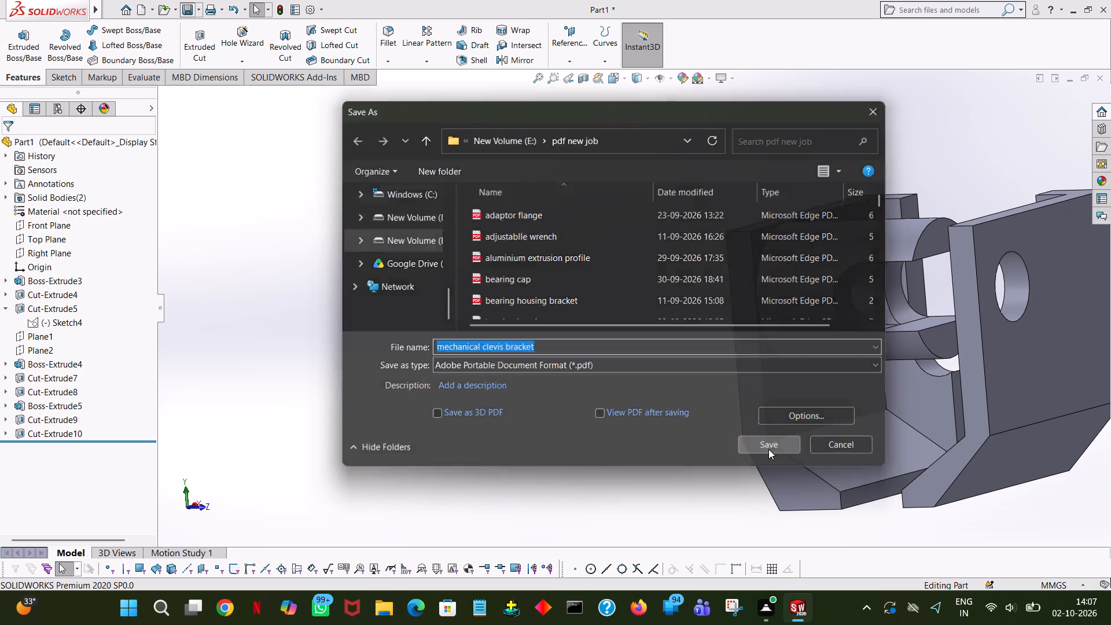
# Save the model as a SOLIDWORKS Part named "mechanical clevis bracket" in the "desighn new job" folder on drive E.
pyautogui.click(186, 3)
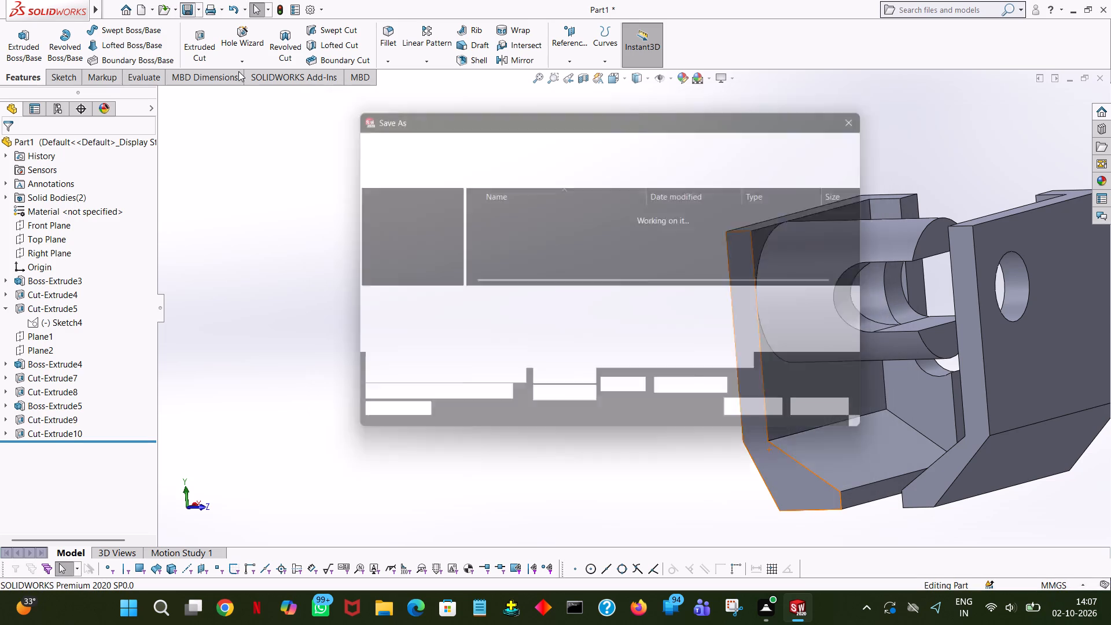
pyautogui.click(426, 147)
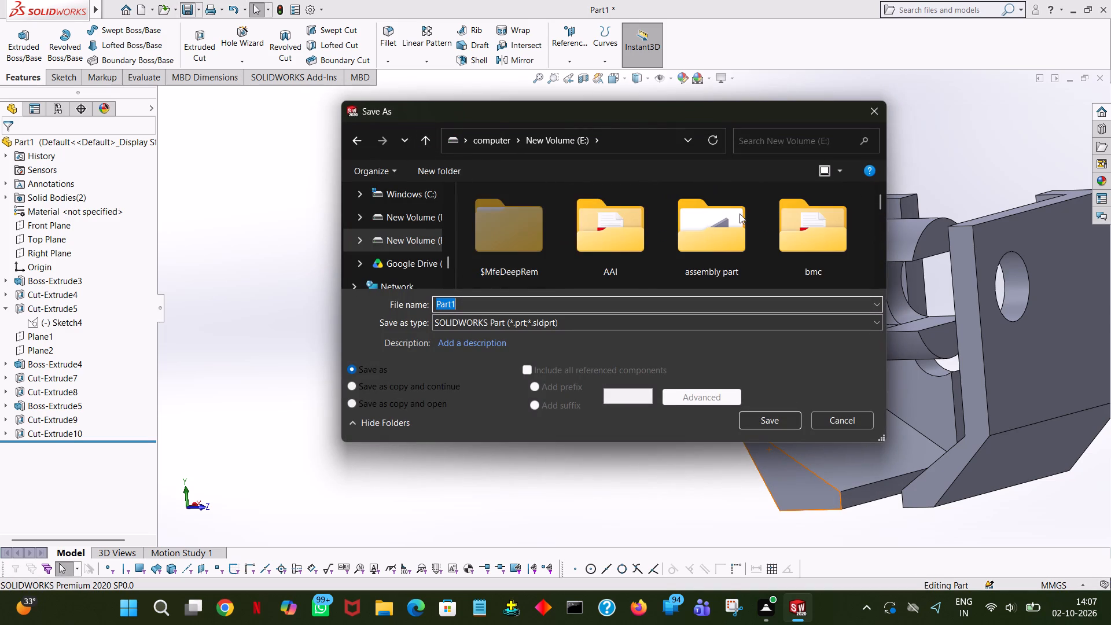
pyautogui.moveTo(878, 205); pyautogui.dragTo(881, 223)
pyautogui.doubleClick(499, 211)
pyautogui.doubleClick(470, 297)
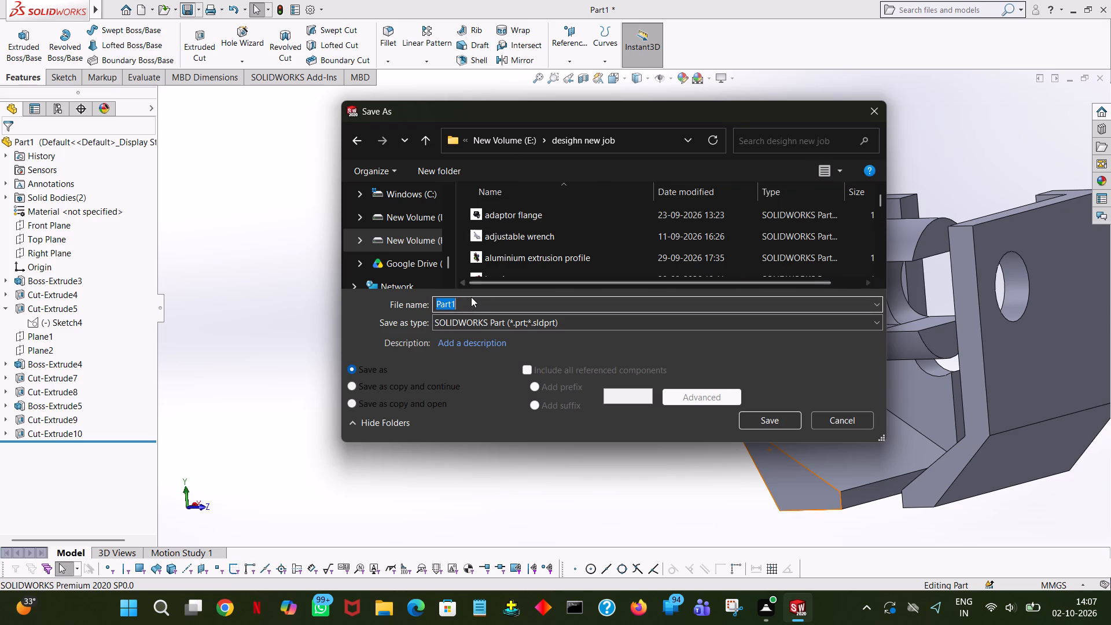
pyautogui.write('mecg')
pyautogui.press('BackSpace')
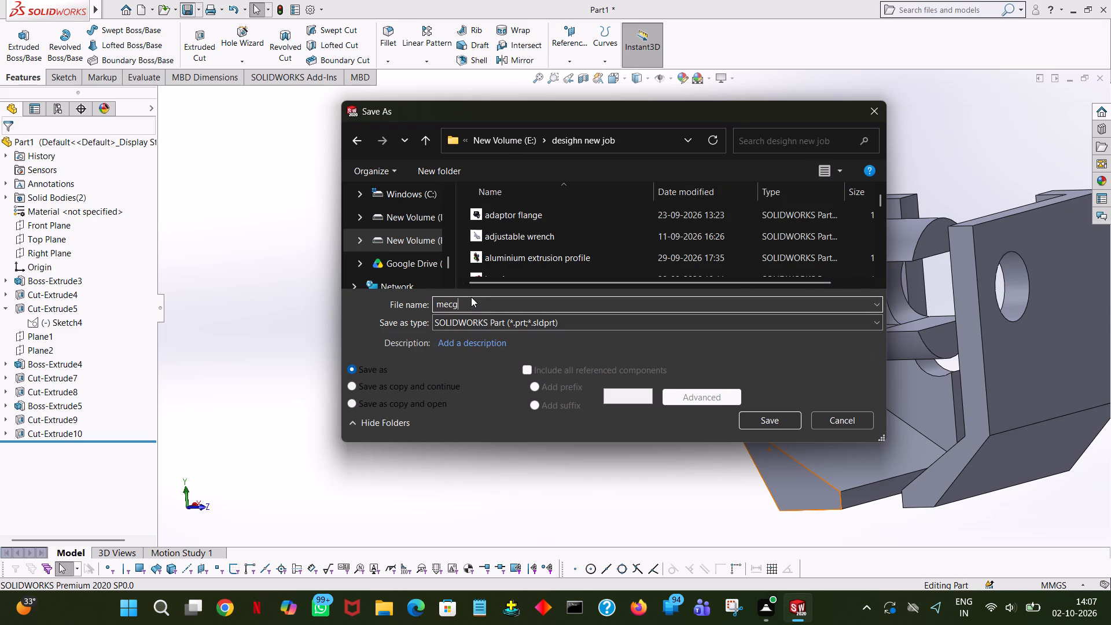
pyautogui.write('hanical clevis bracket')
pyautogui.click(783, 421)
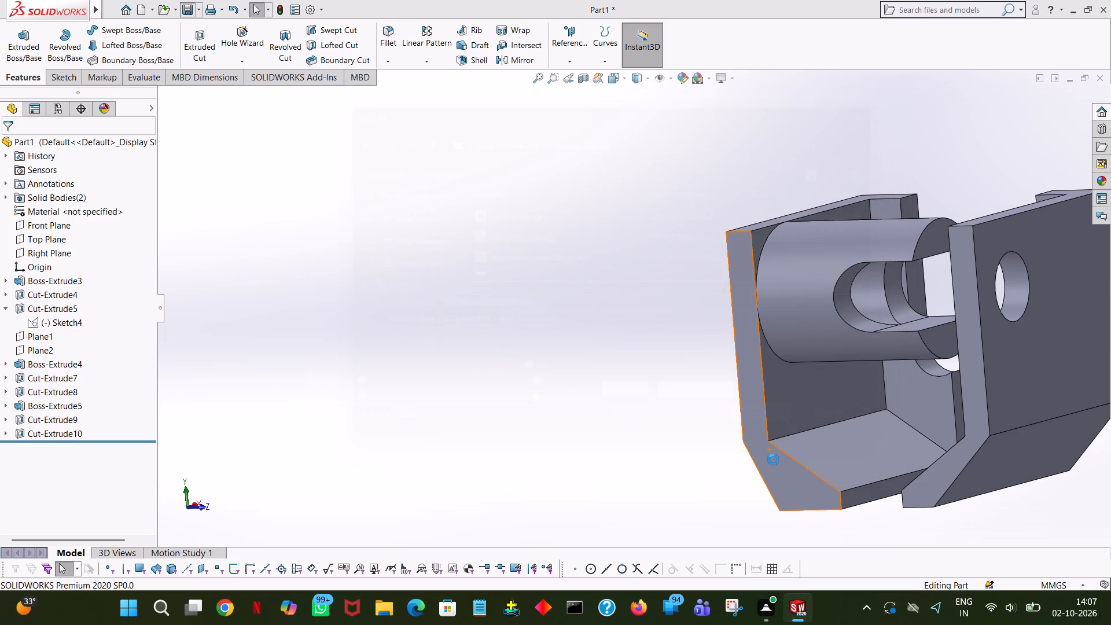